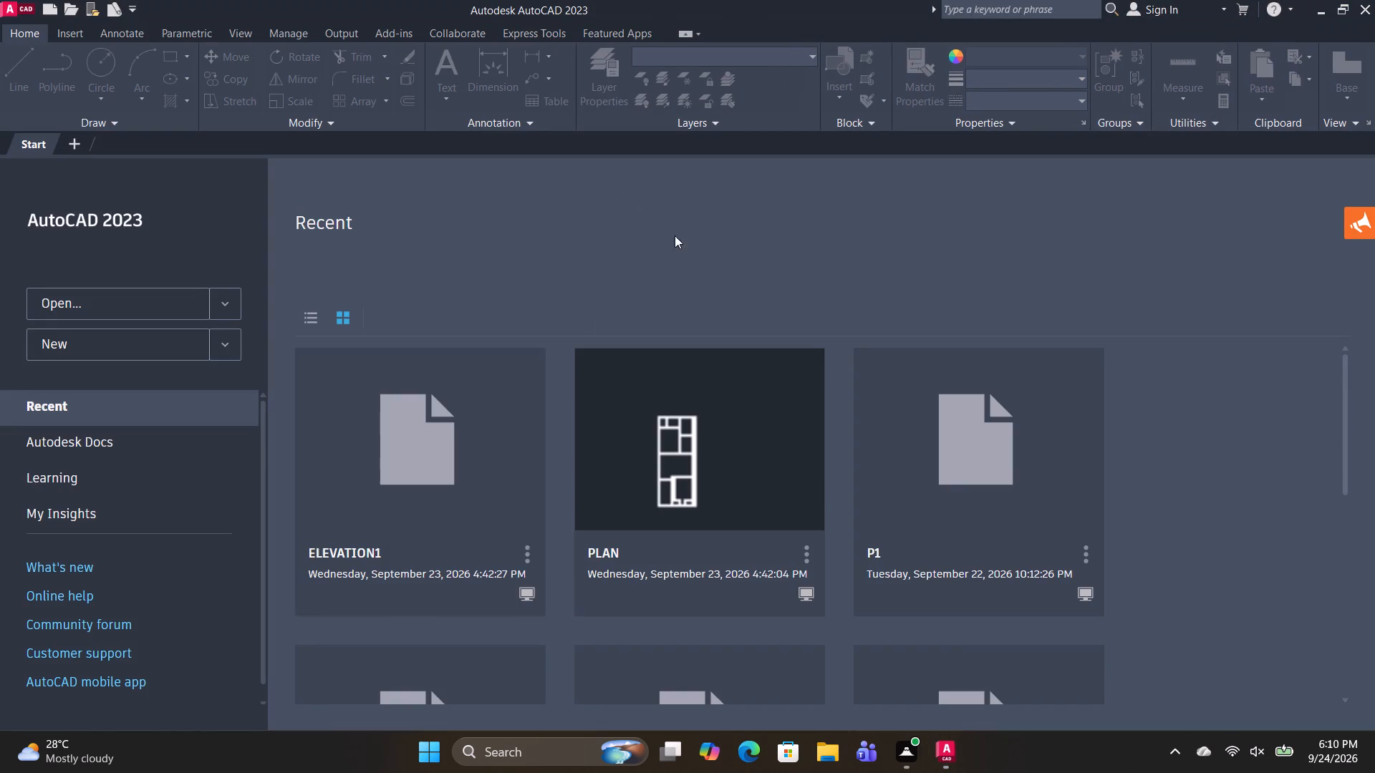
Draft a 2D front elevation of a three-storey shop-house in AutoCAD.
Create a new blank drawing from the start page.
click(95, 352)
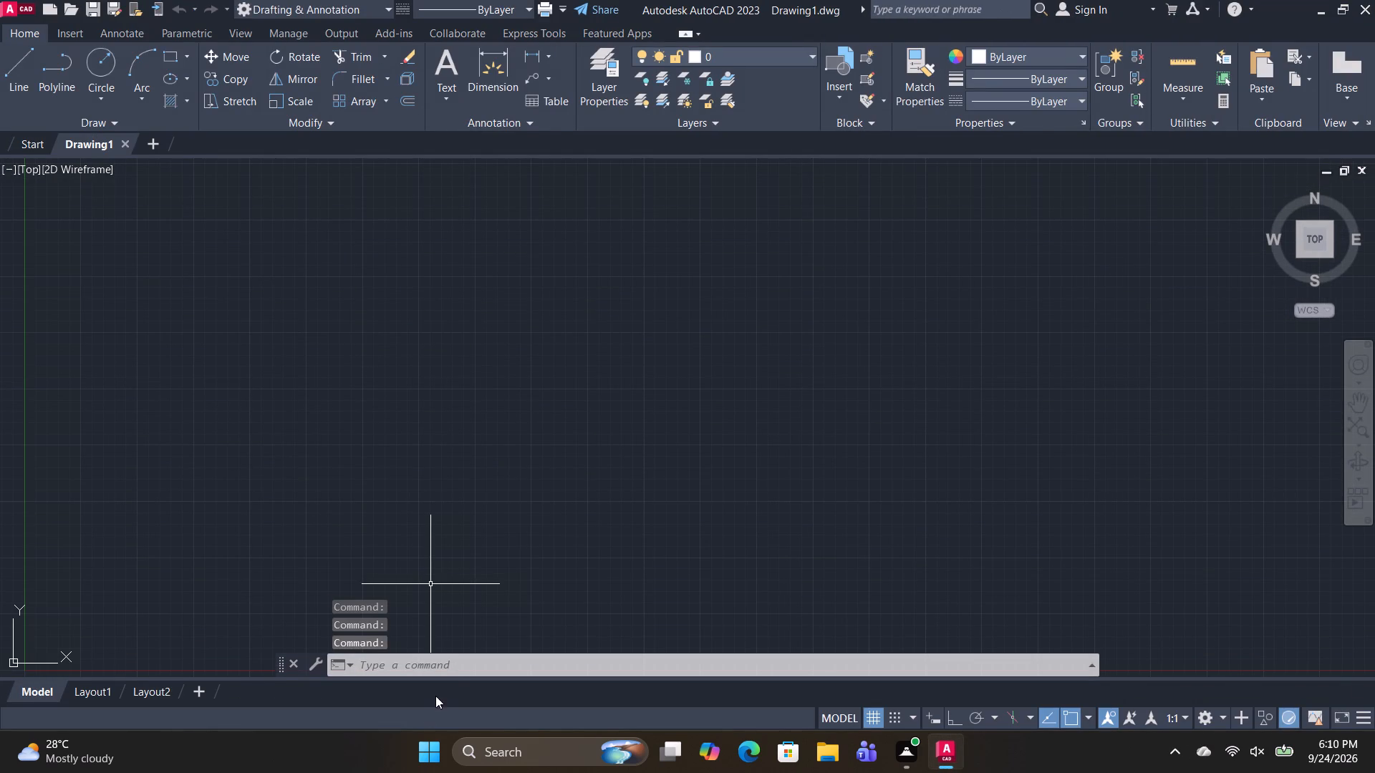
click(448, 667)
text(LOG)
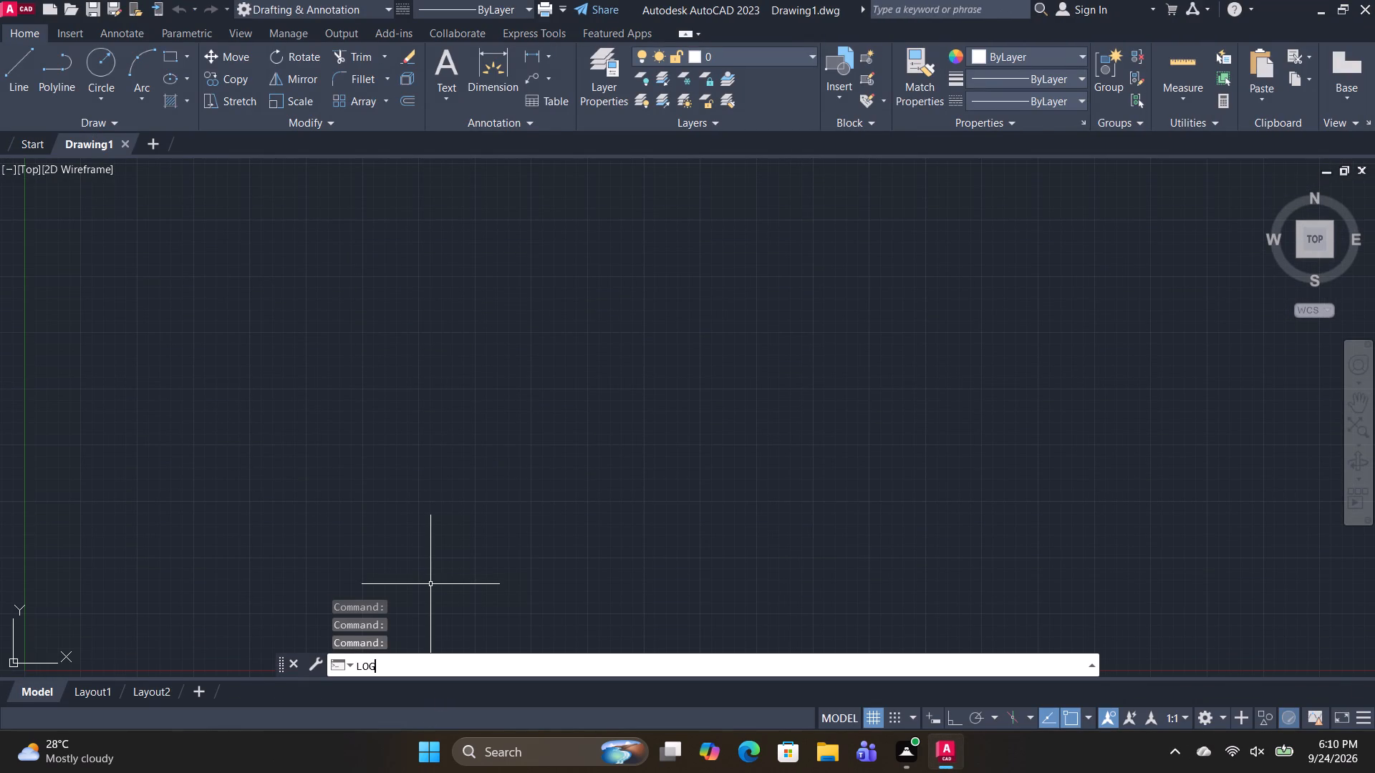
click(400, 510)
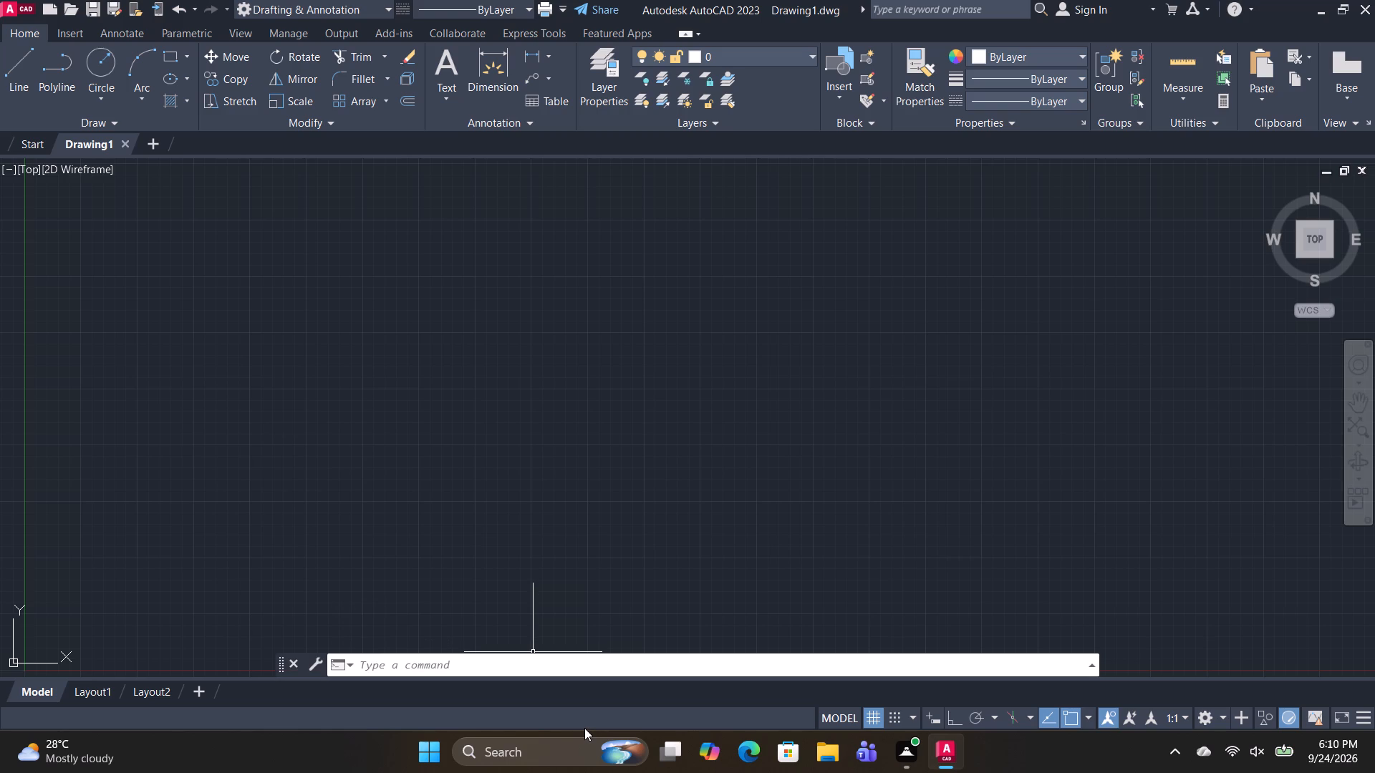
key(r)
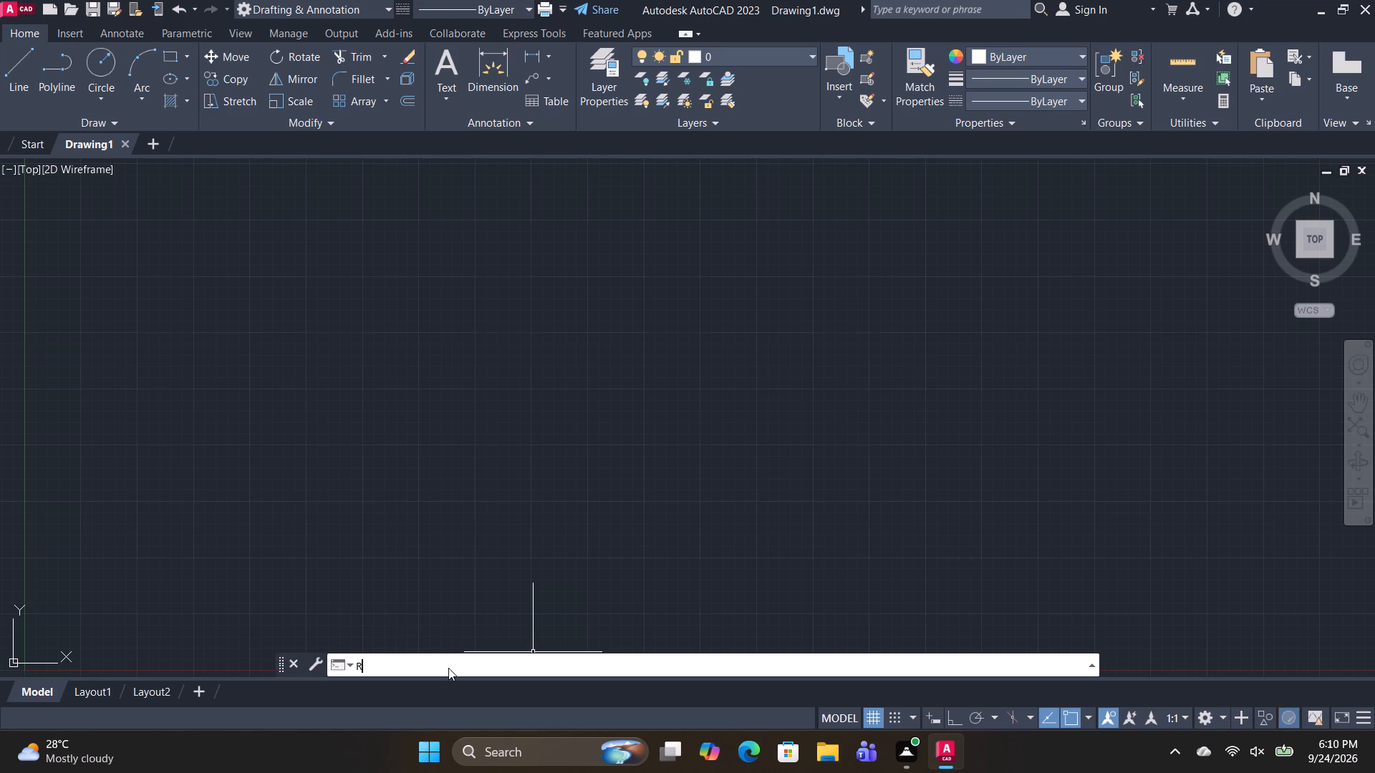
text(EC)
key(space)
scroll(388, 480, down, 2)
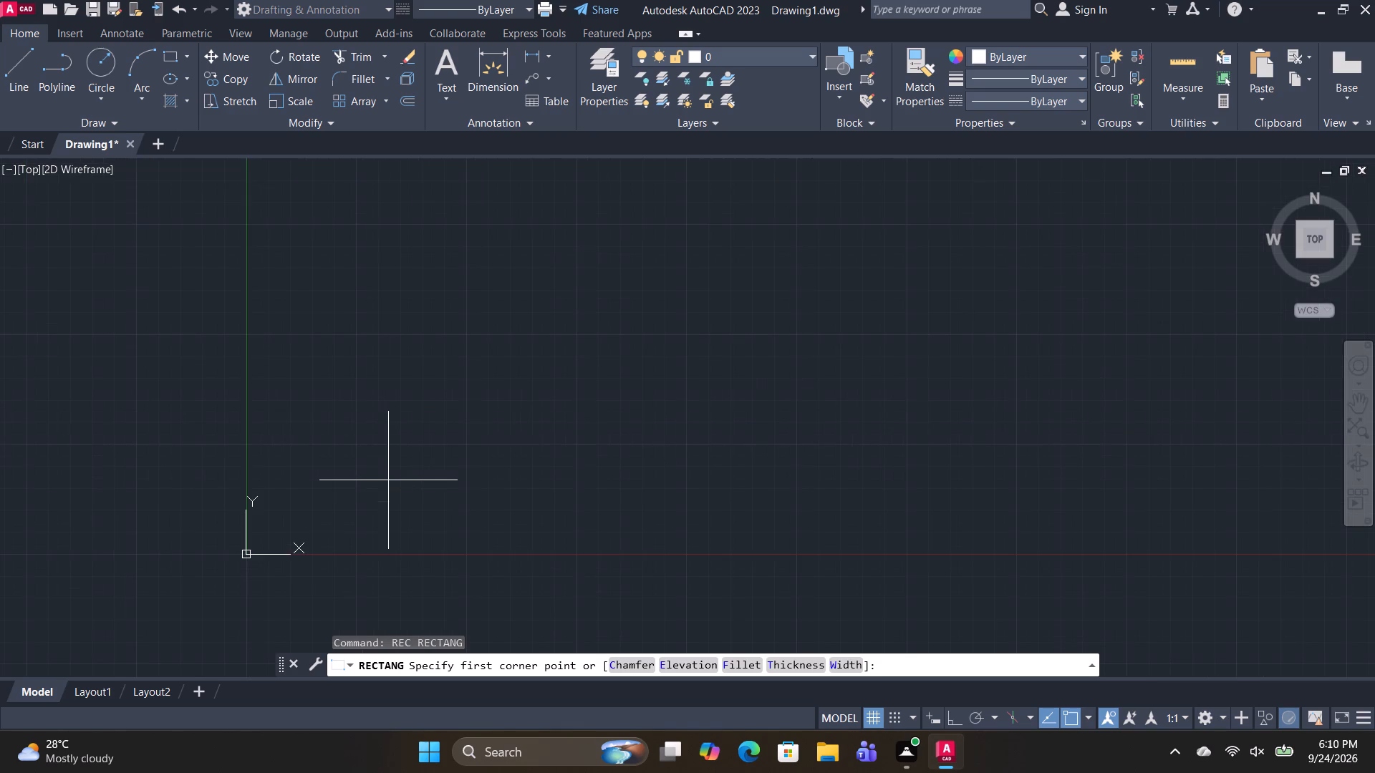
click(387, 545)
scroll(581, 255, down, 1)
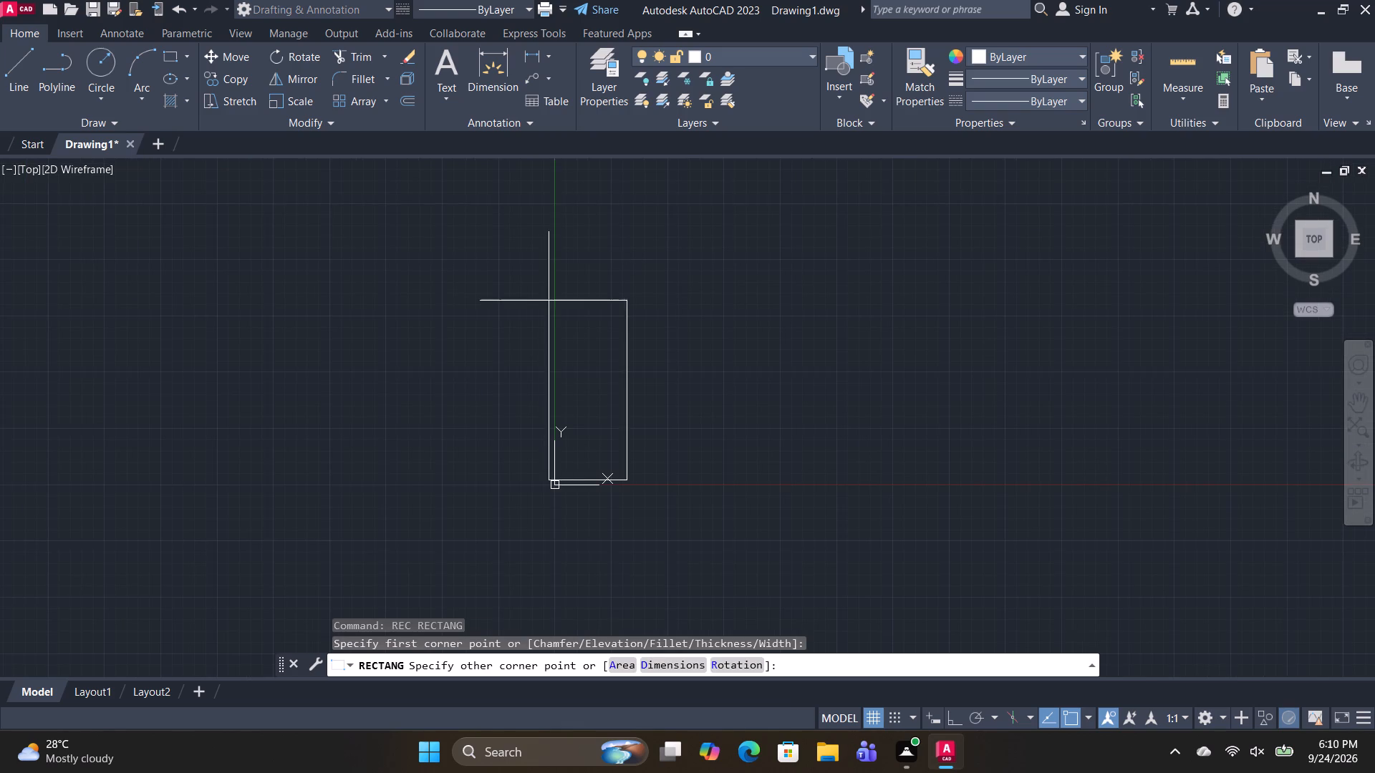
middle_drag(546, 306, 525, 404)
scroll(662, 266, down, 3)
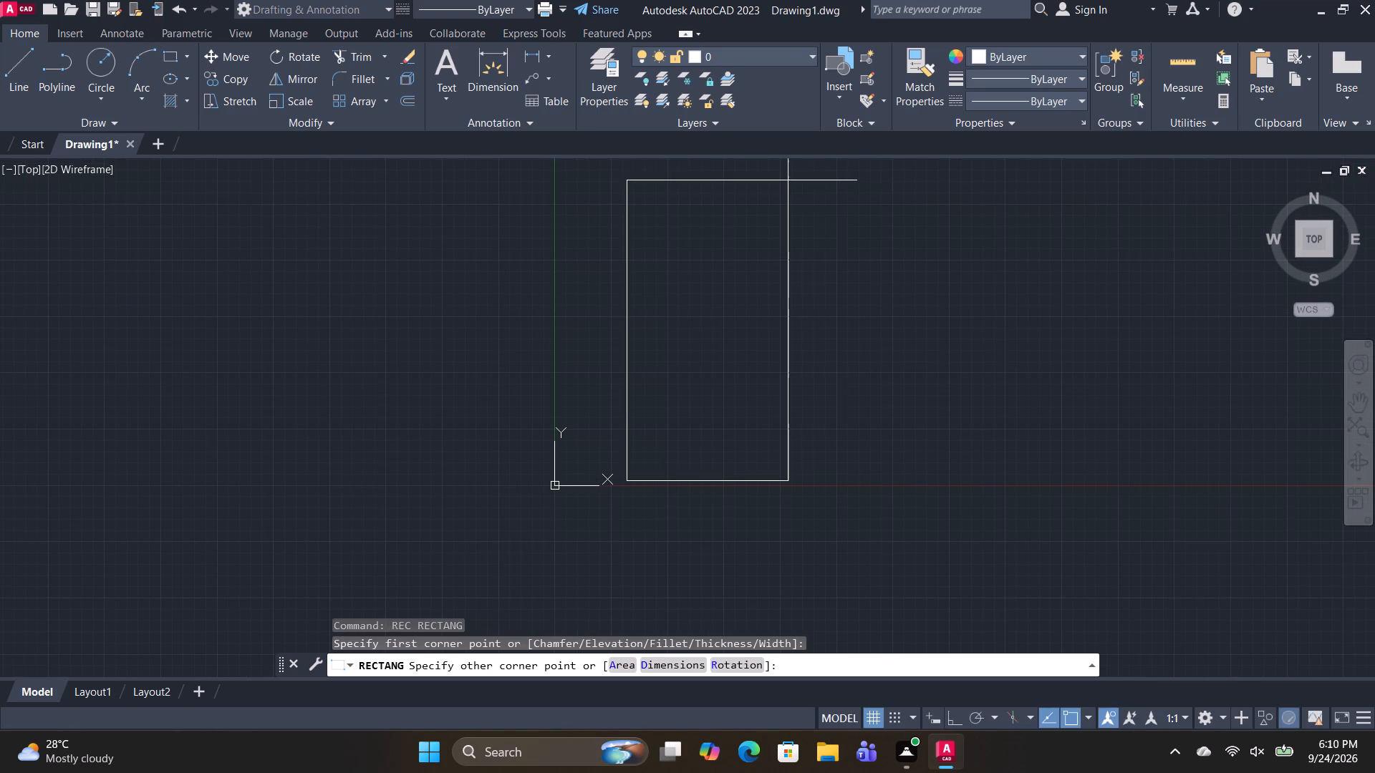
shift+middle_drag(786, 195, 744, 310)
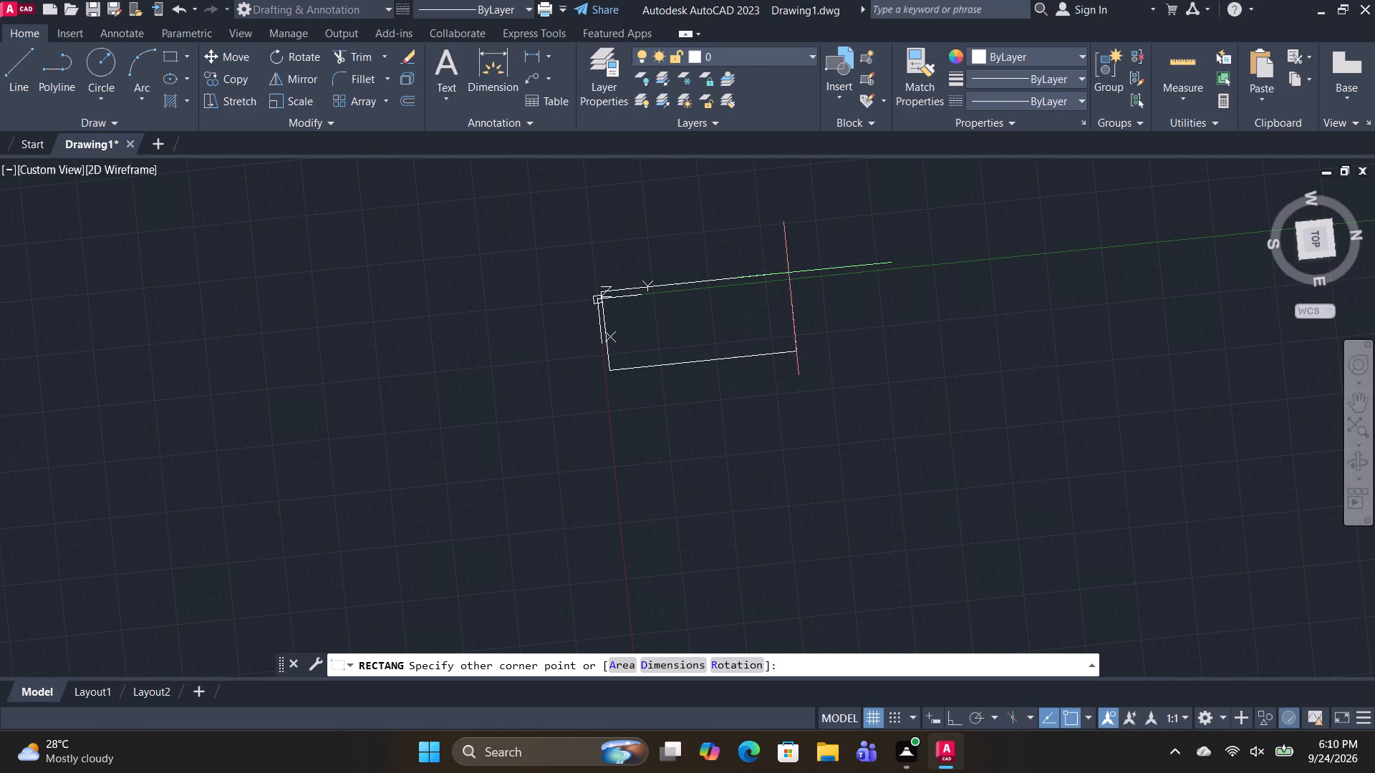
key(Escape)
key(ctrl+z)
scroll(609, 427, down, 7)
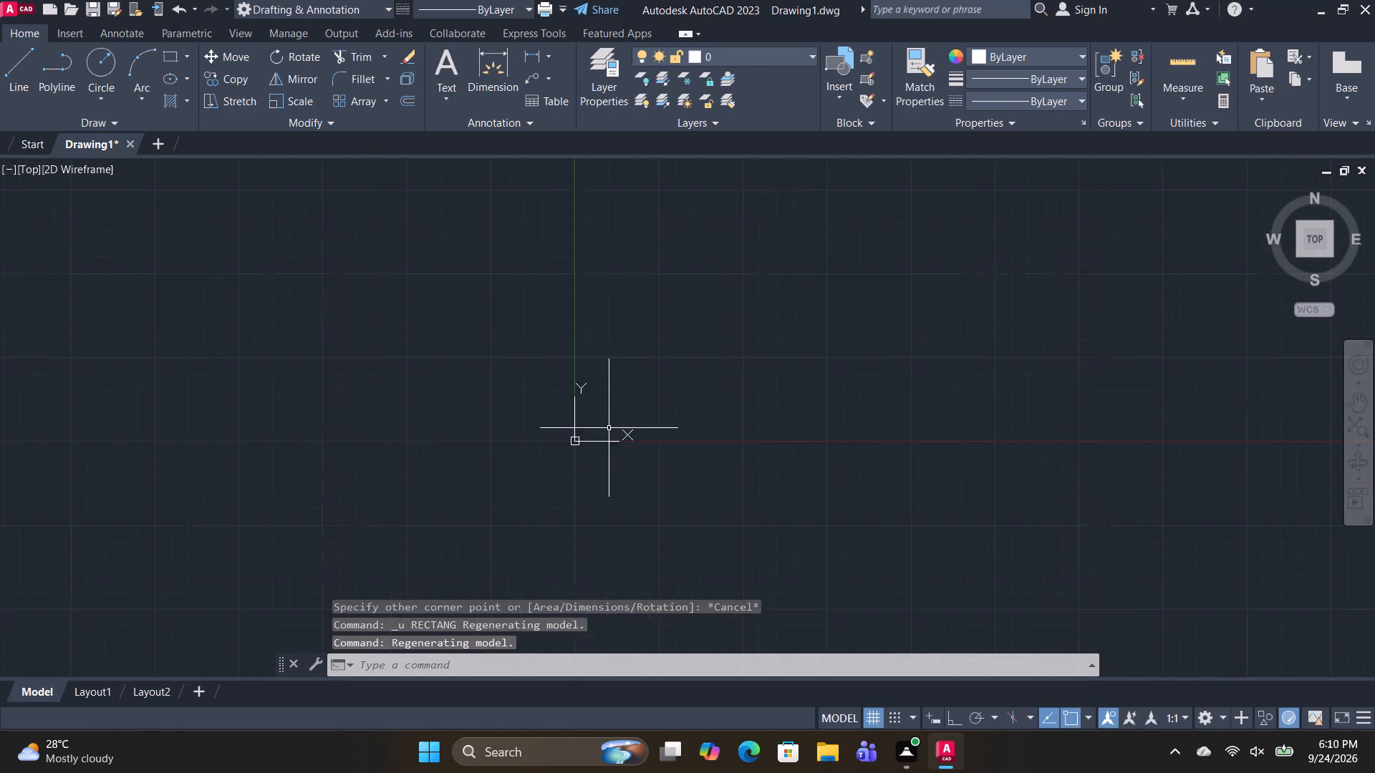
Configure the drawing units with Engineering length type and 0'-0" precision.
text(UN)
key(space)
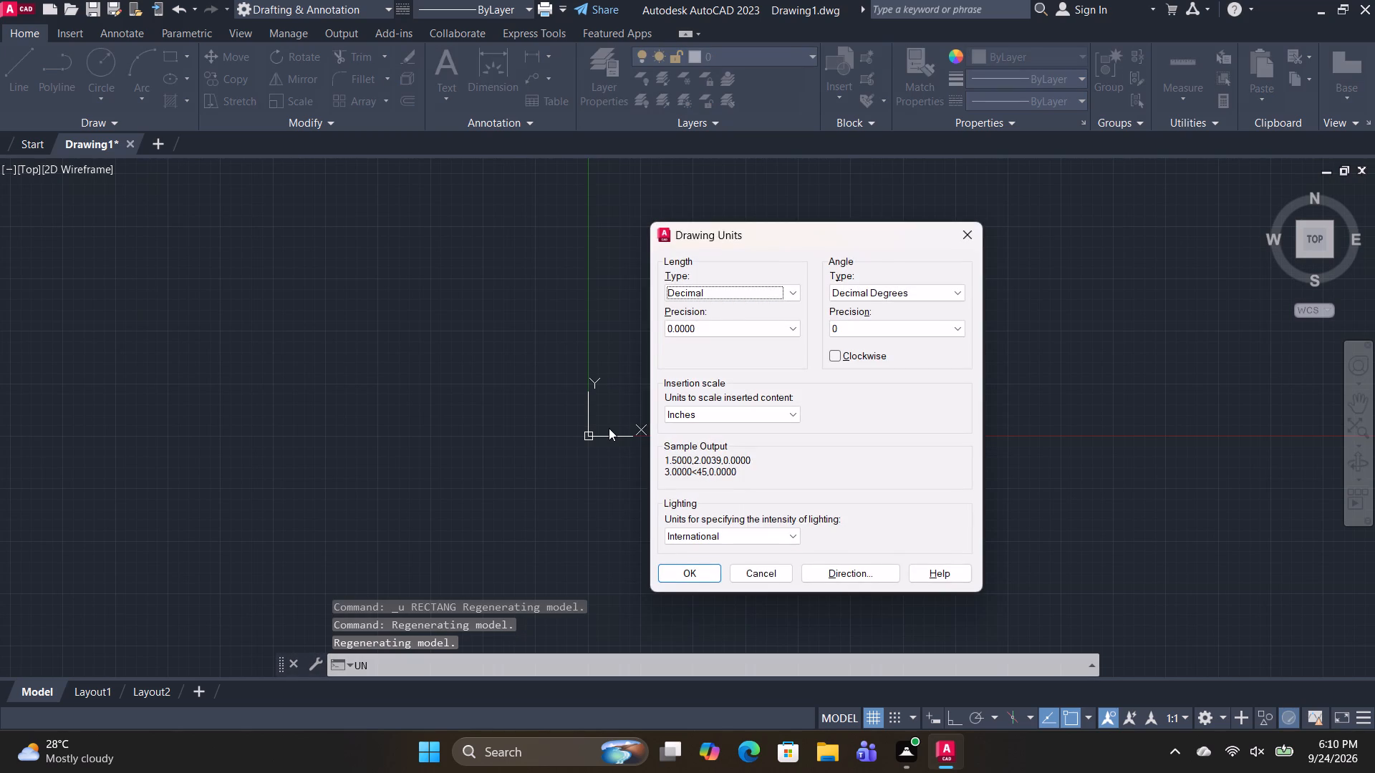
click(697, 333)
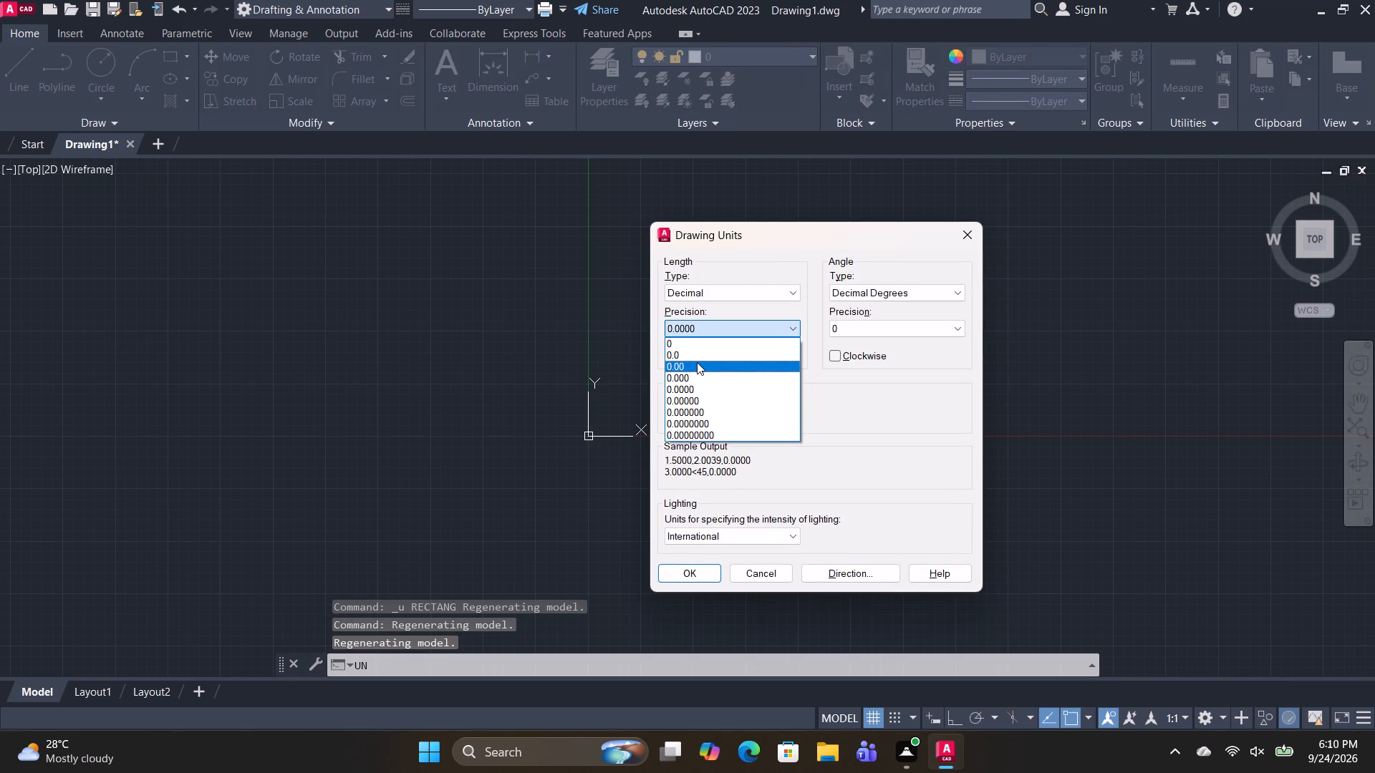
click(697, 350)
click(701, 291)
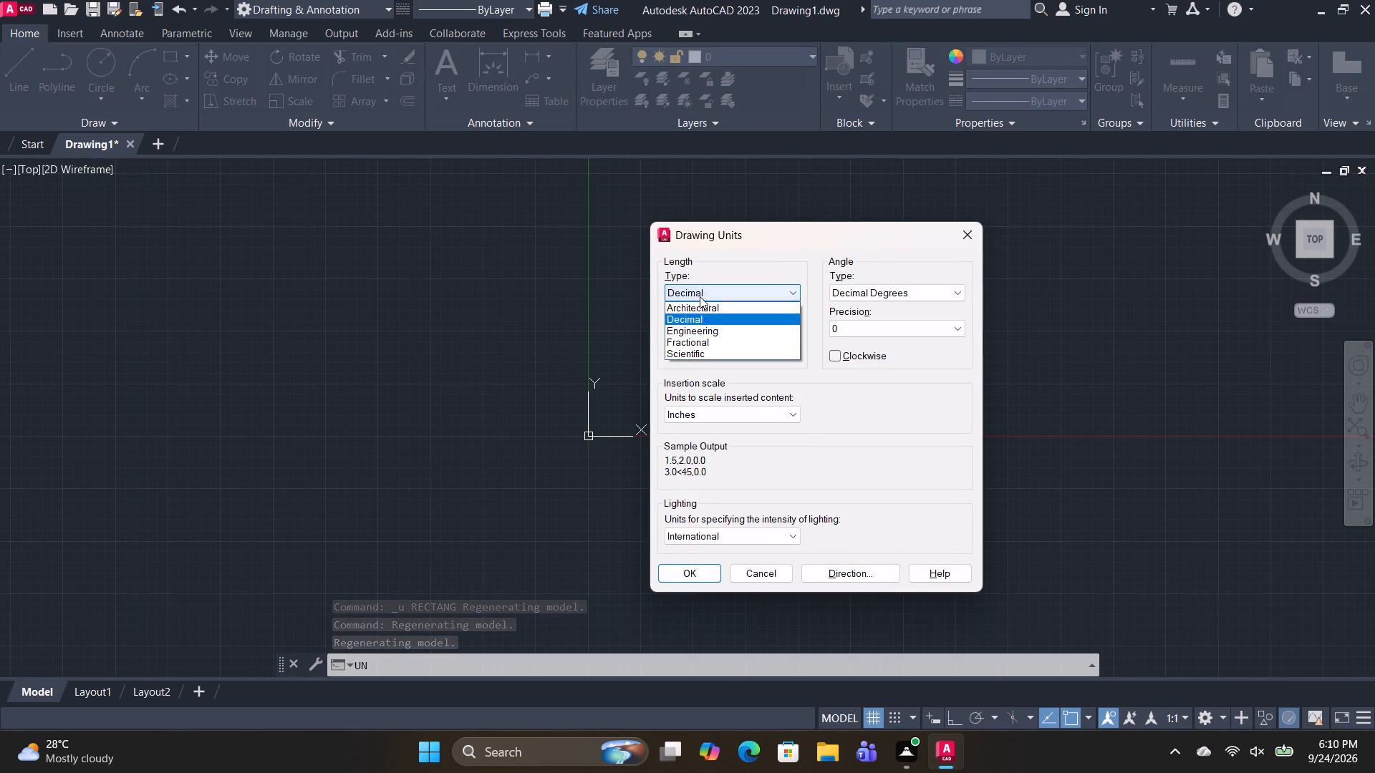
click(696, 330)
click(698, 326)
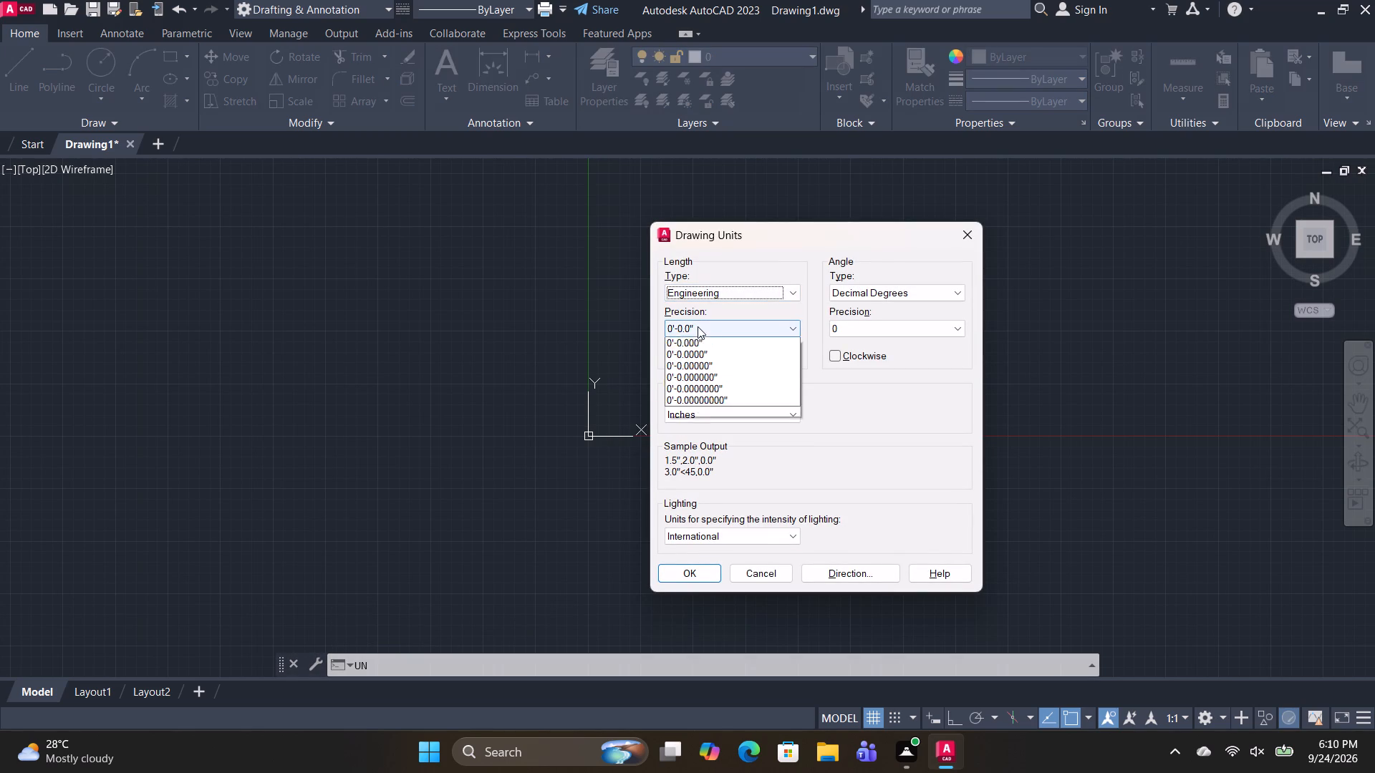
click(692, 341)
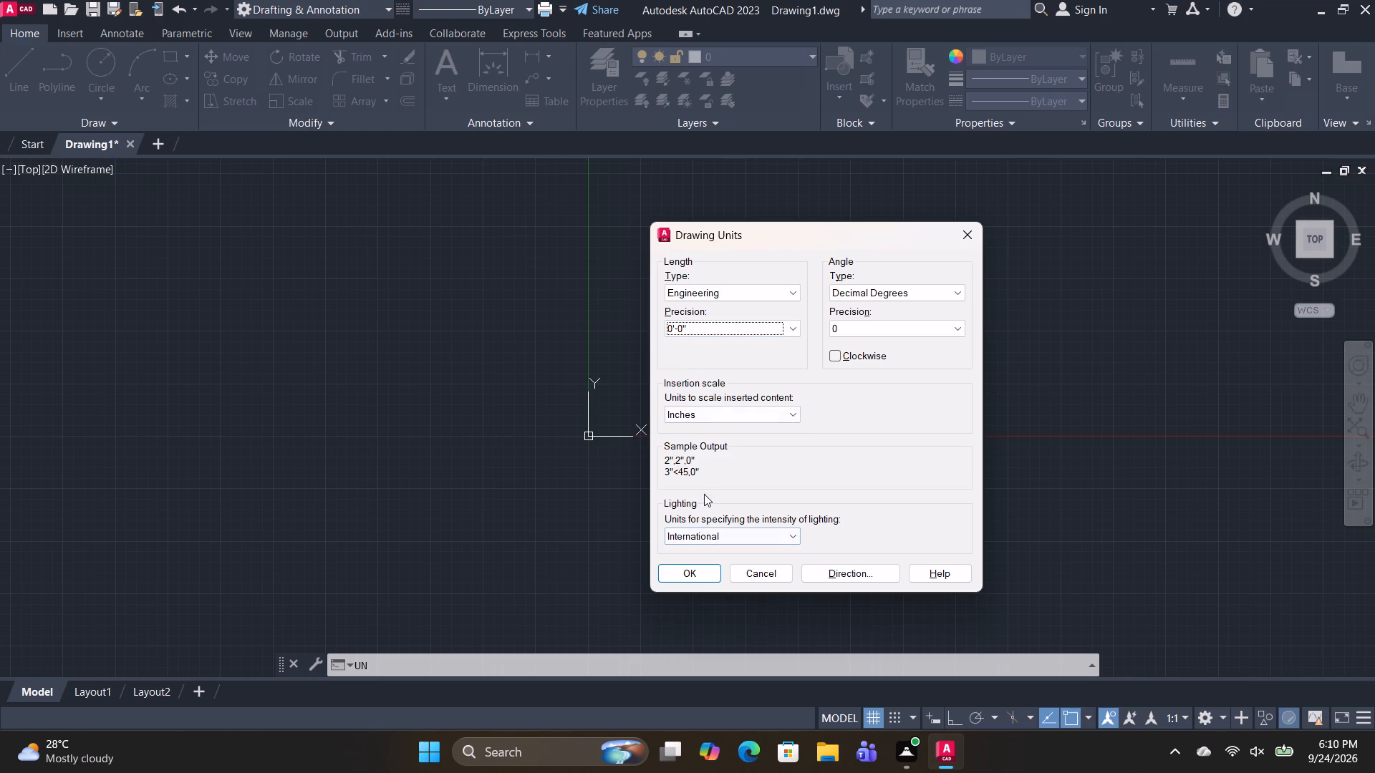
click(708, 577)
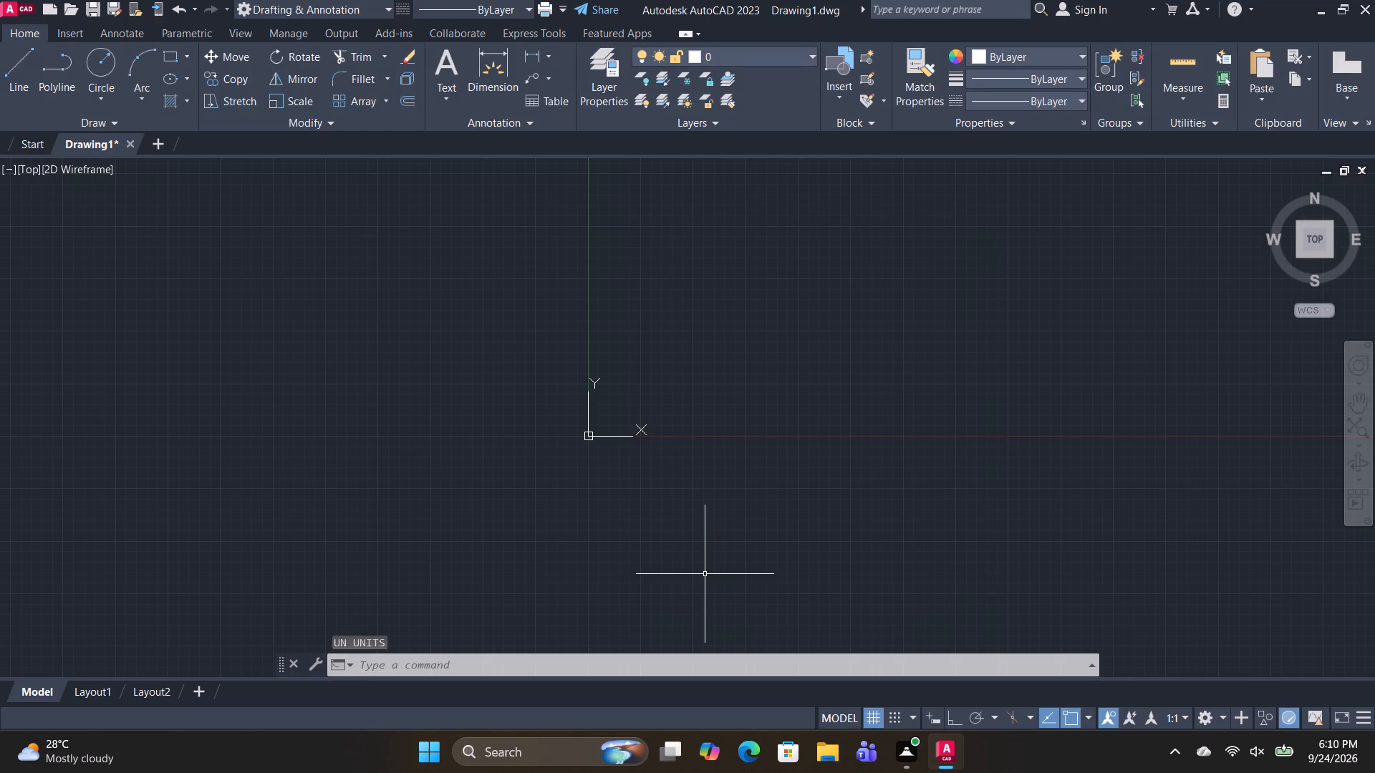
Modify the Standard dimension style's primary units to Engineering format with 0'-0" precision and make the style current.
text(D)
key(space)
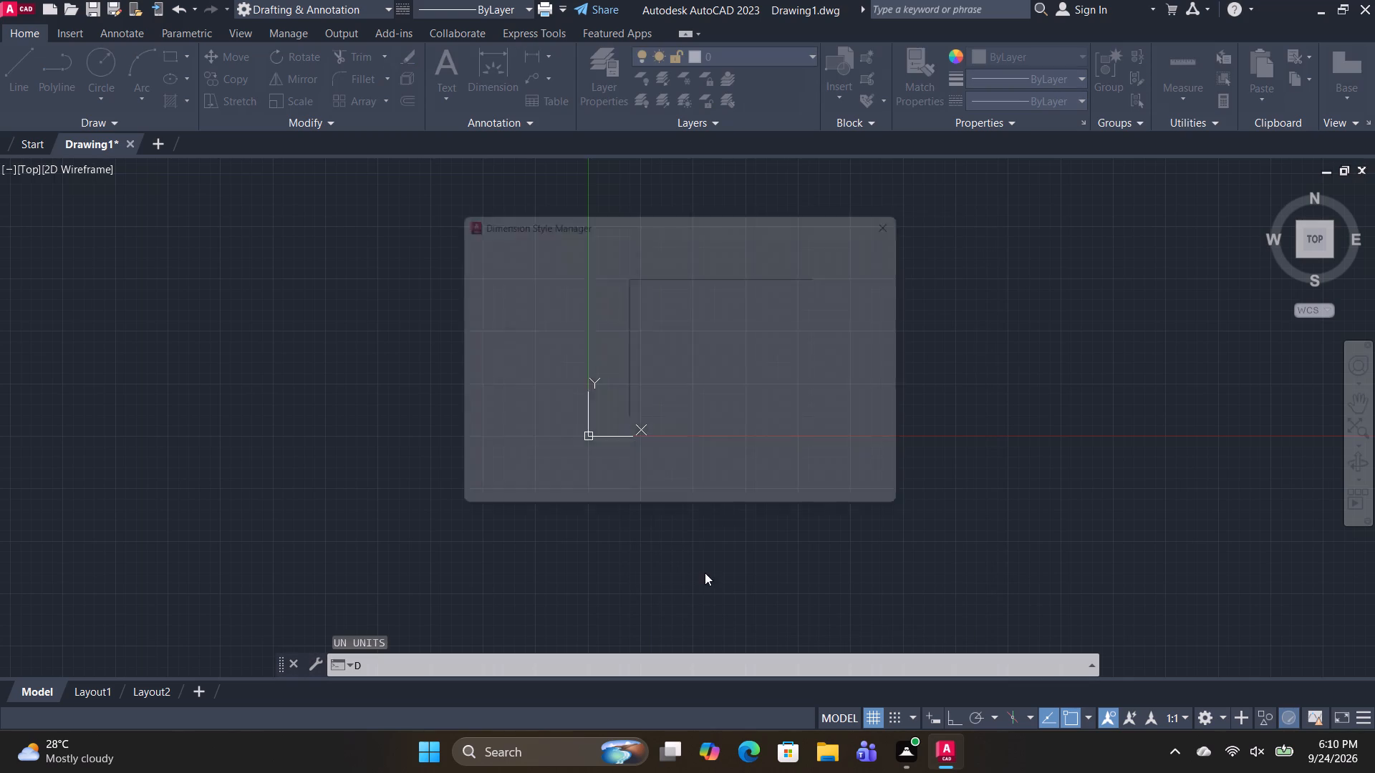
click(880, 327)
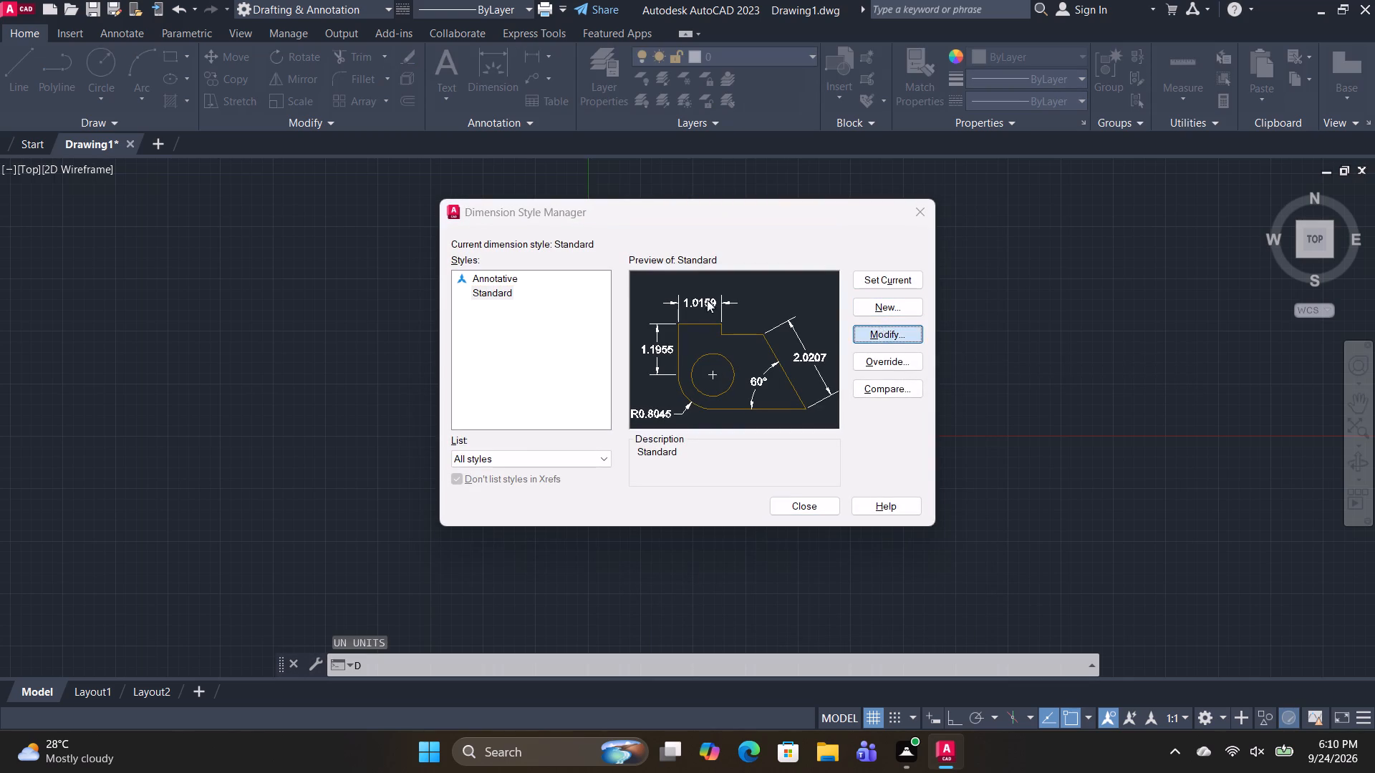
click(915, 92)
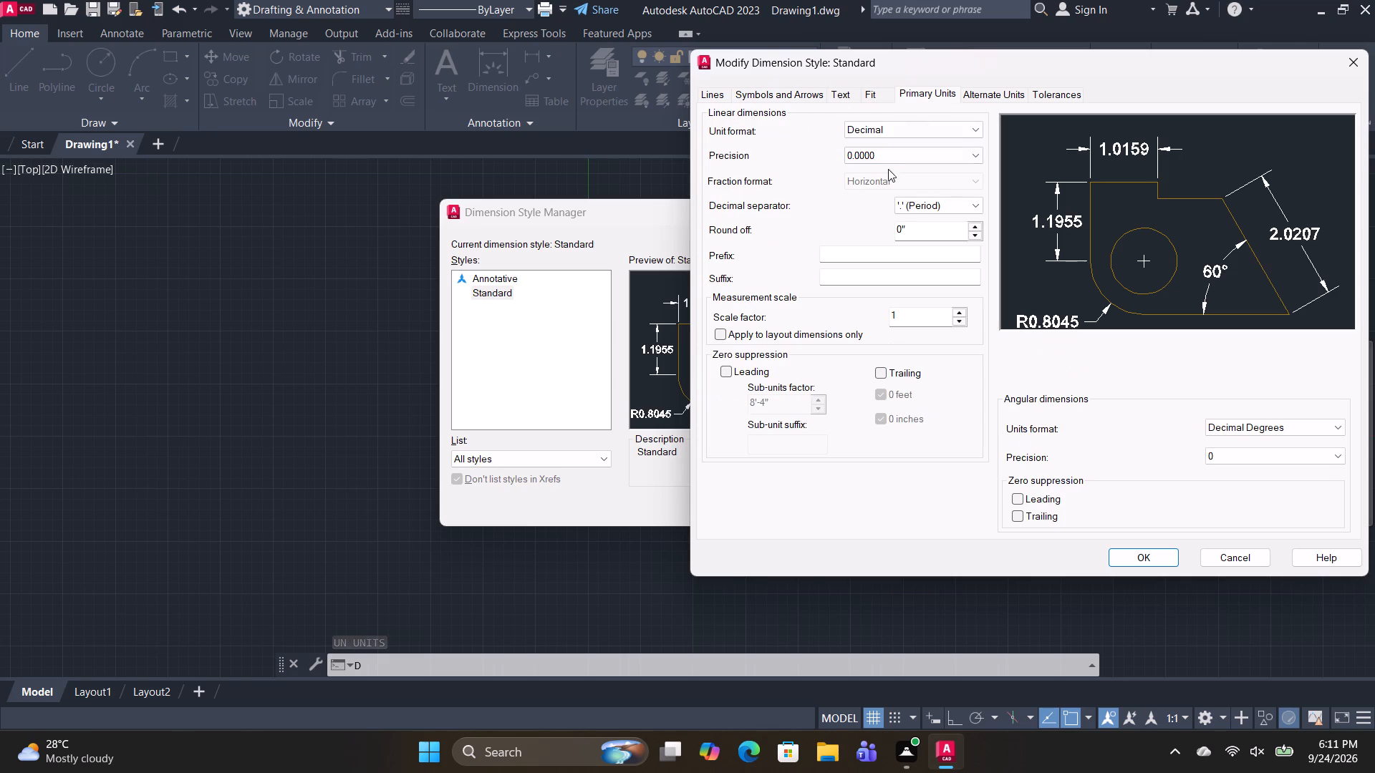
click(889, 130)
click(891, 165)
click(889, 153)
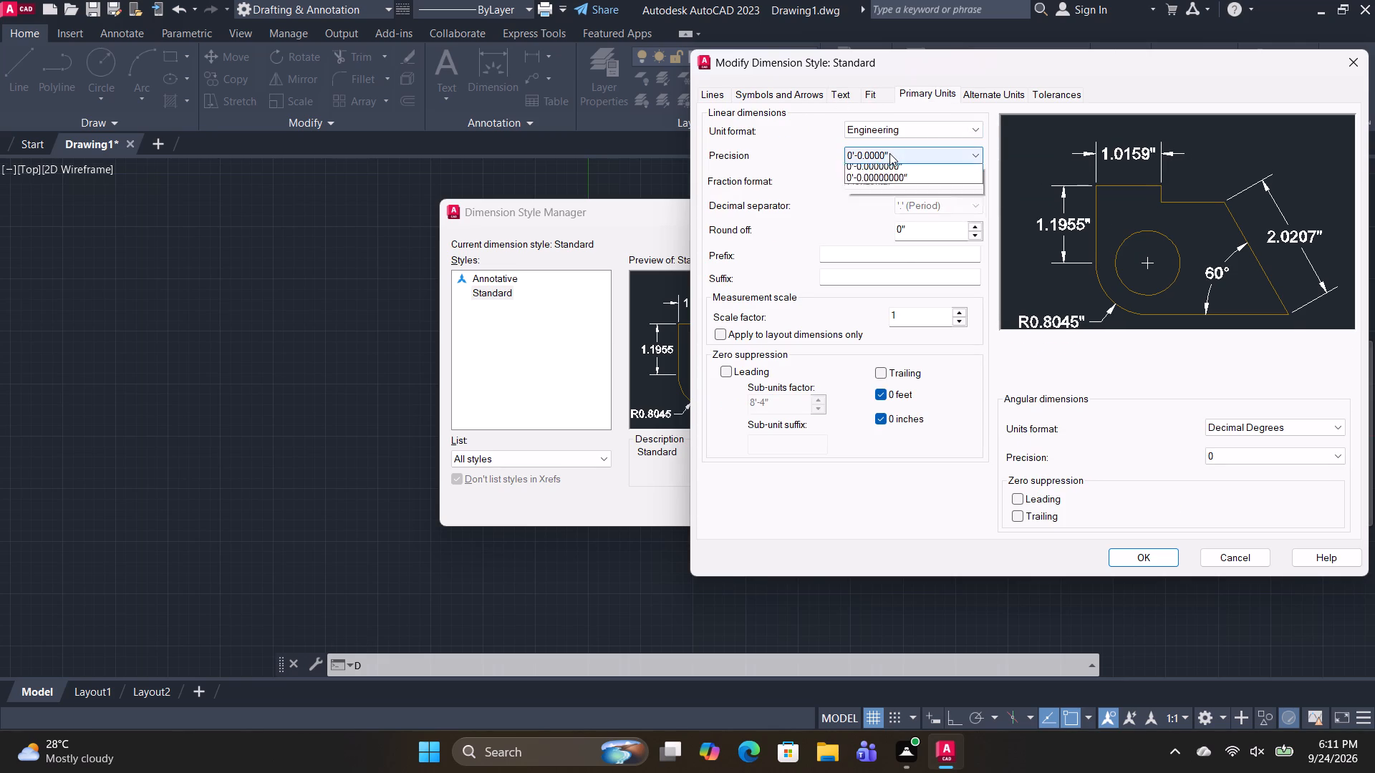
click(877, 174)
click(1143, 557)
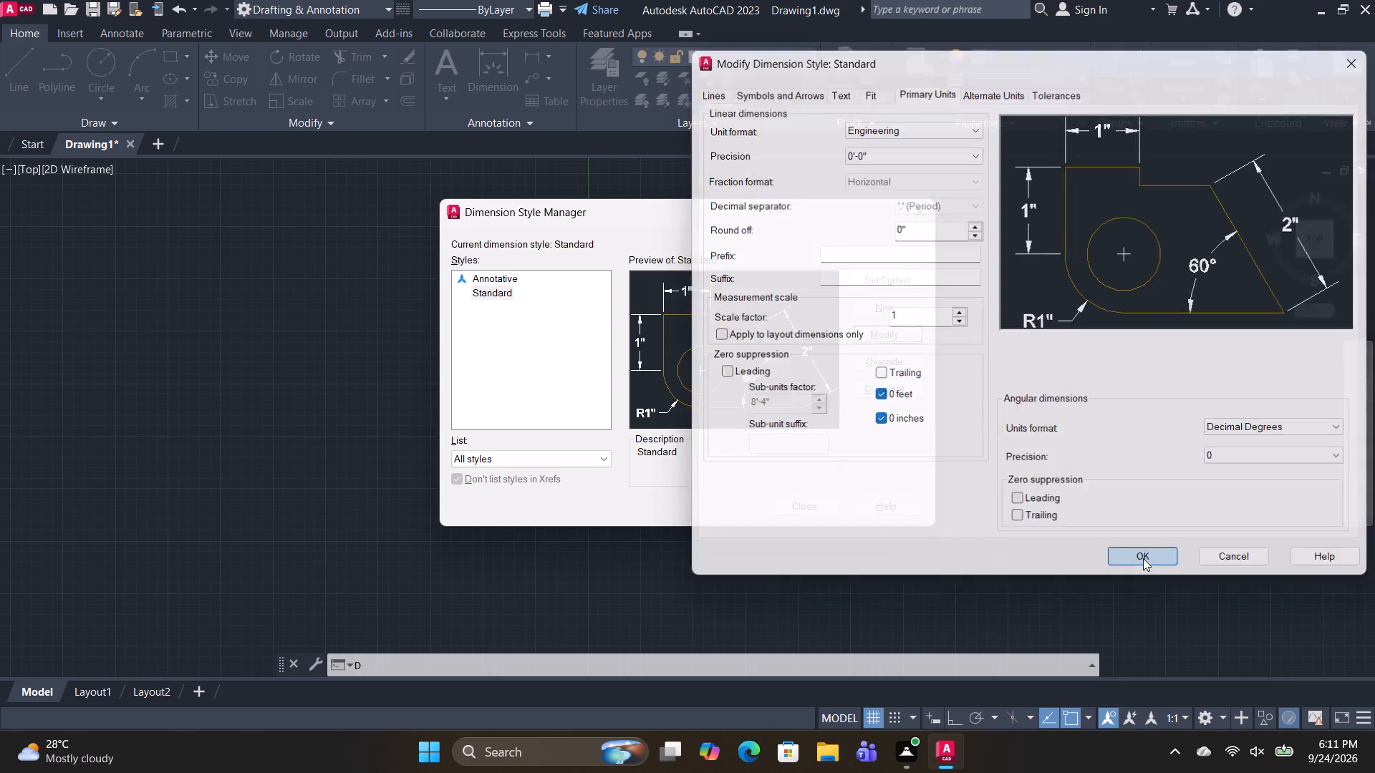
click(902, 276)
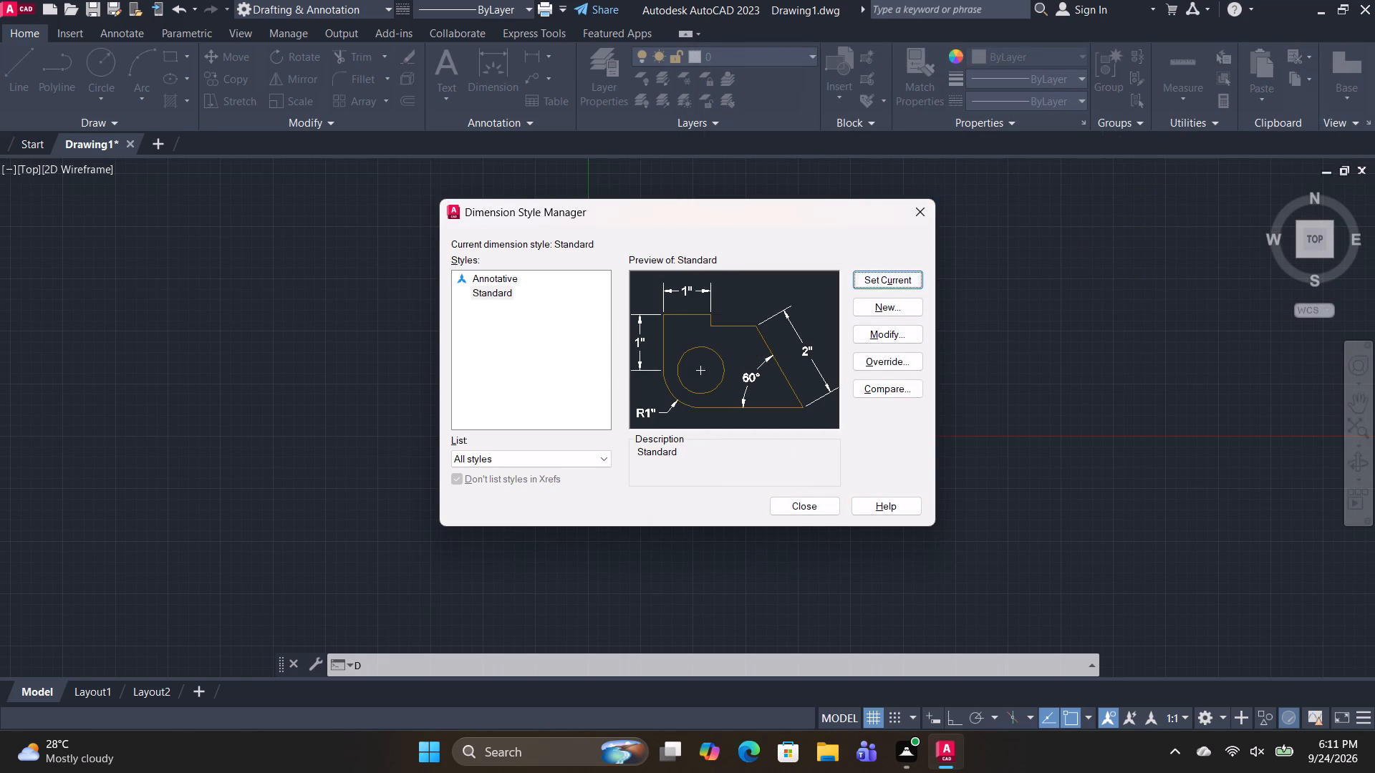
click(811, 505)
Set the model space limits from the default origin to 100',100' and zoom to the whole drawing area.
text(LIM)
key(space)
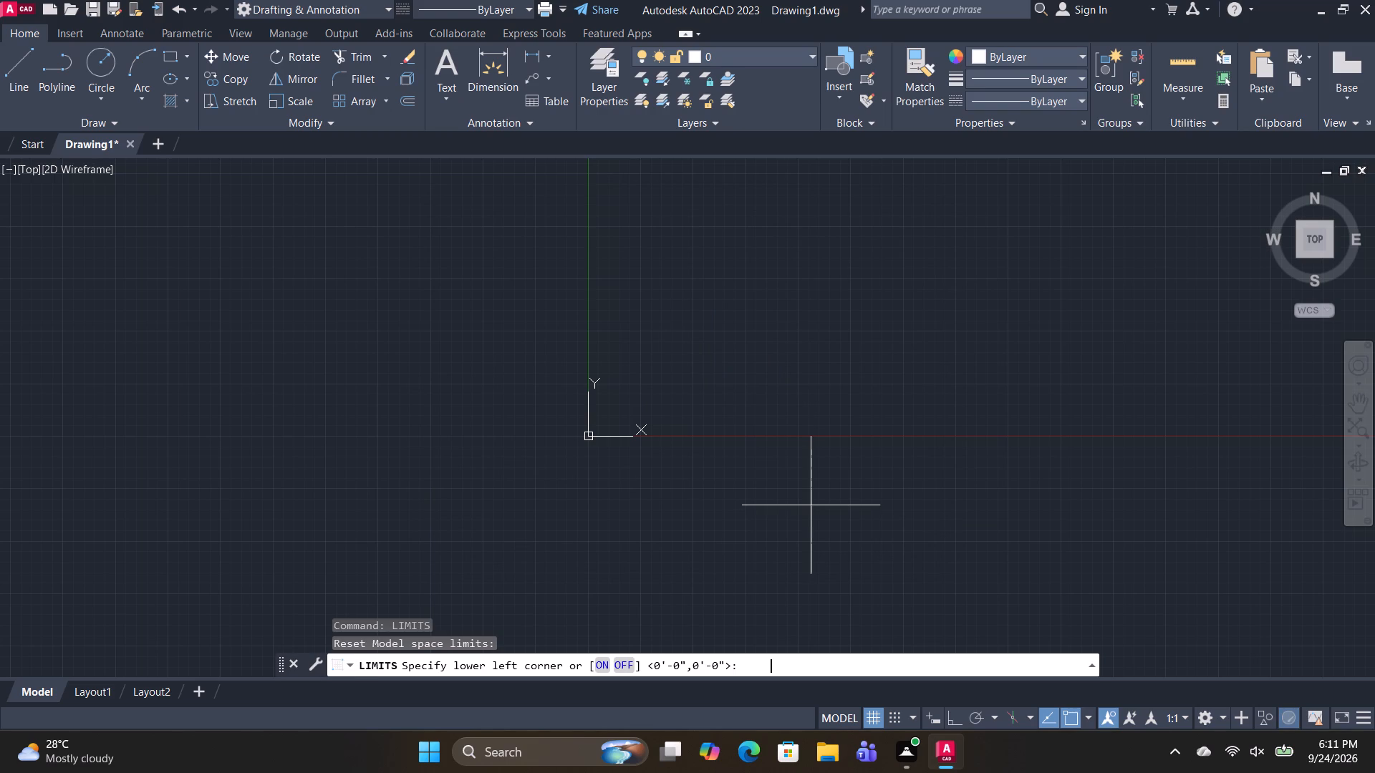
key(space)
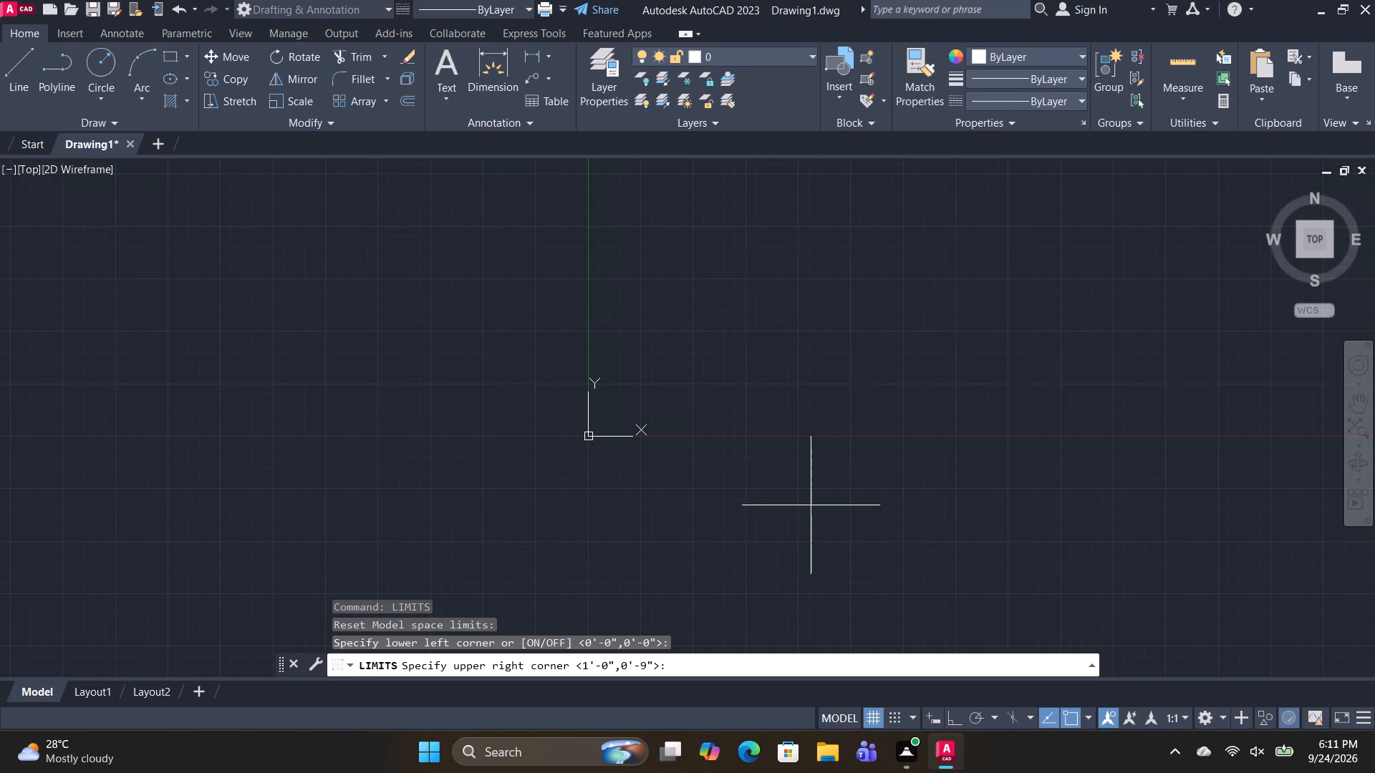
text(100',100')
key(Return)
text(Z A)
key(space)
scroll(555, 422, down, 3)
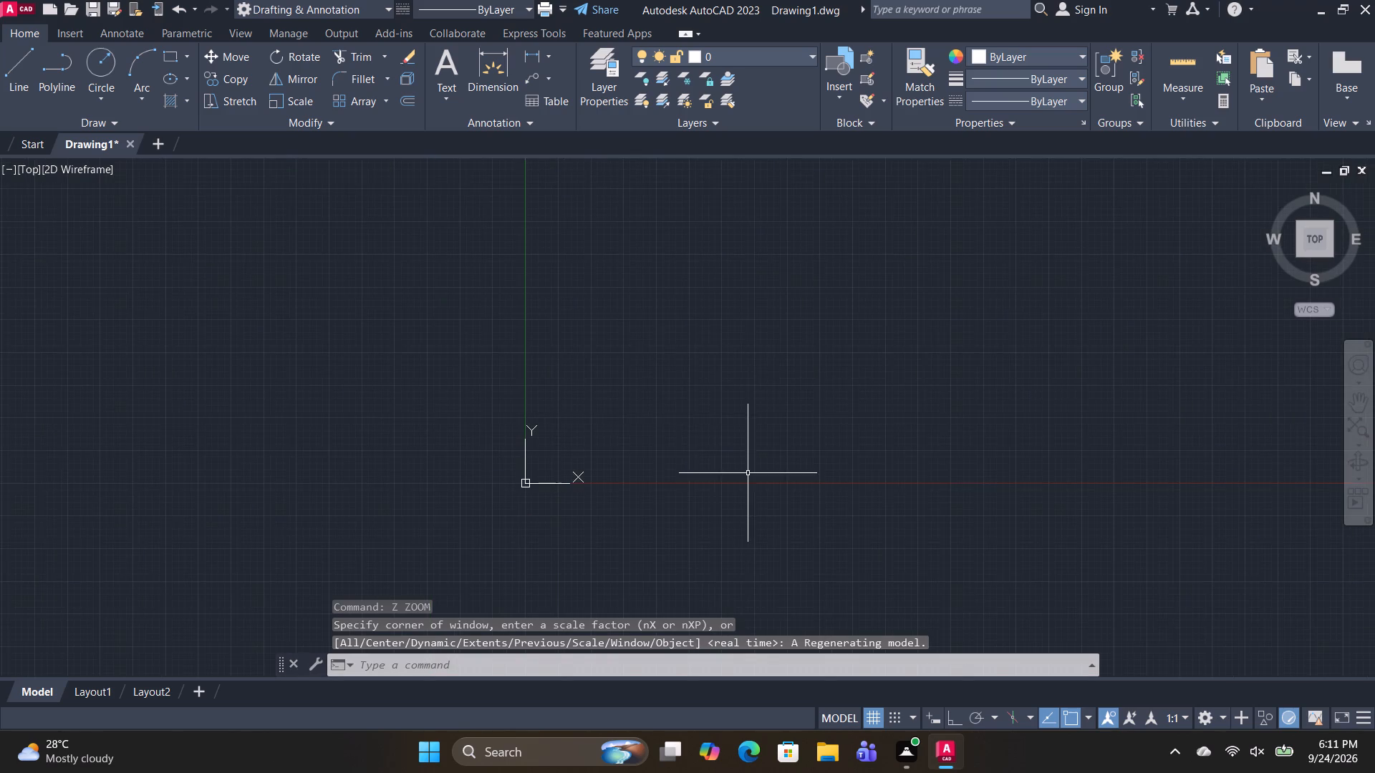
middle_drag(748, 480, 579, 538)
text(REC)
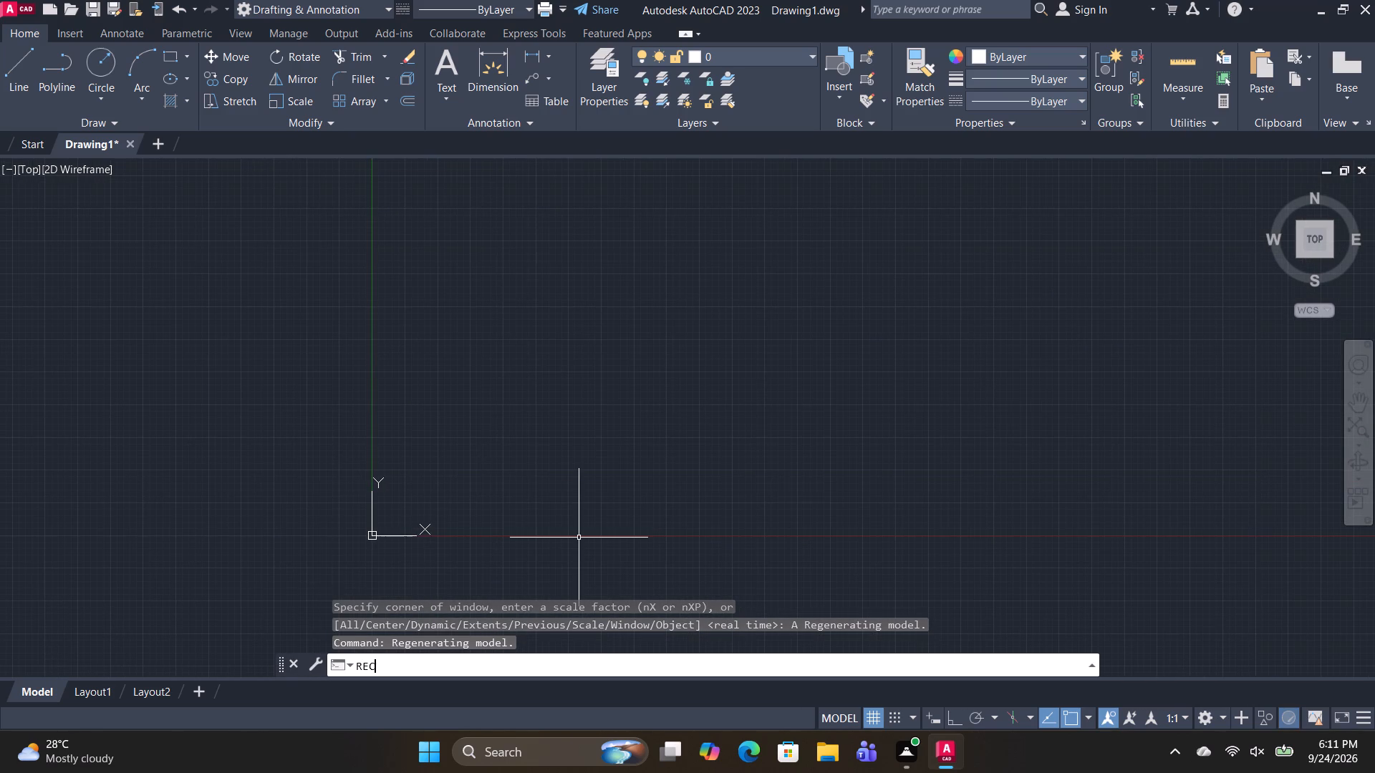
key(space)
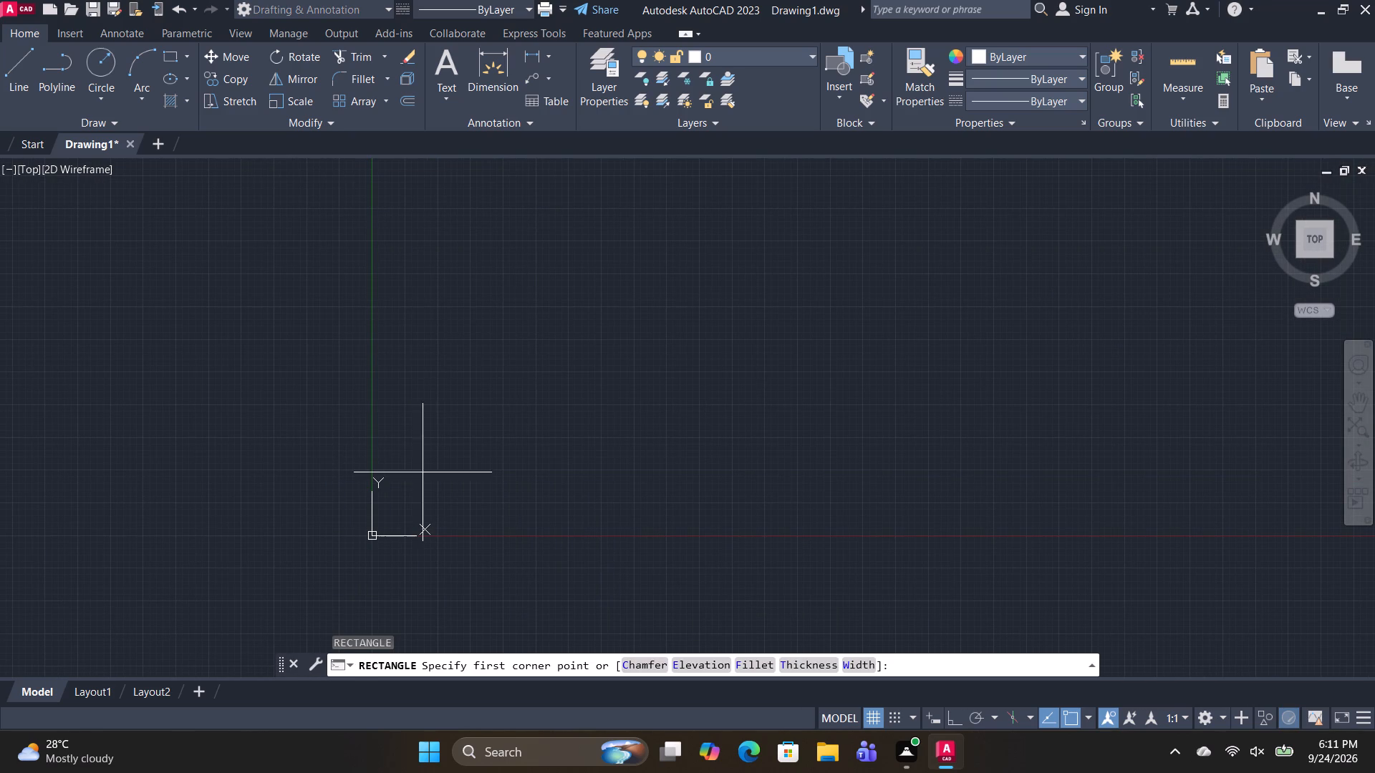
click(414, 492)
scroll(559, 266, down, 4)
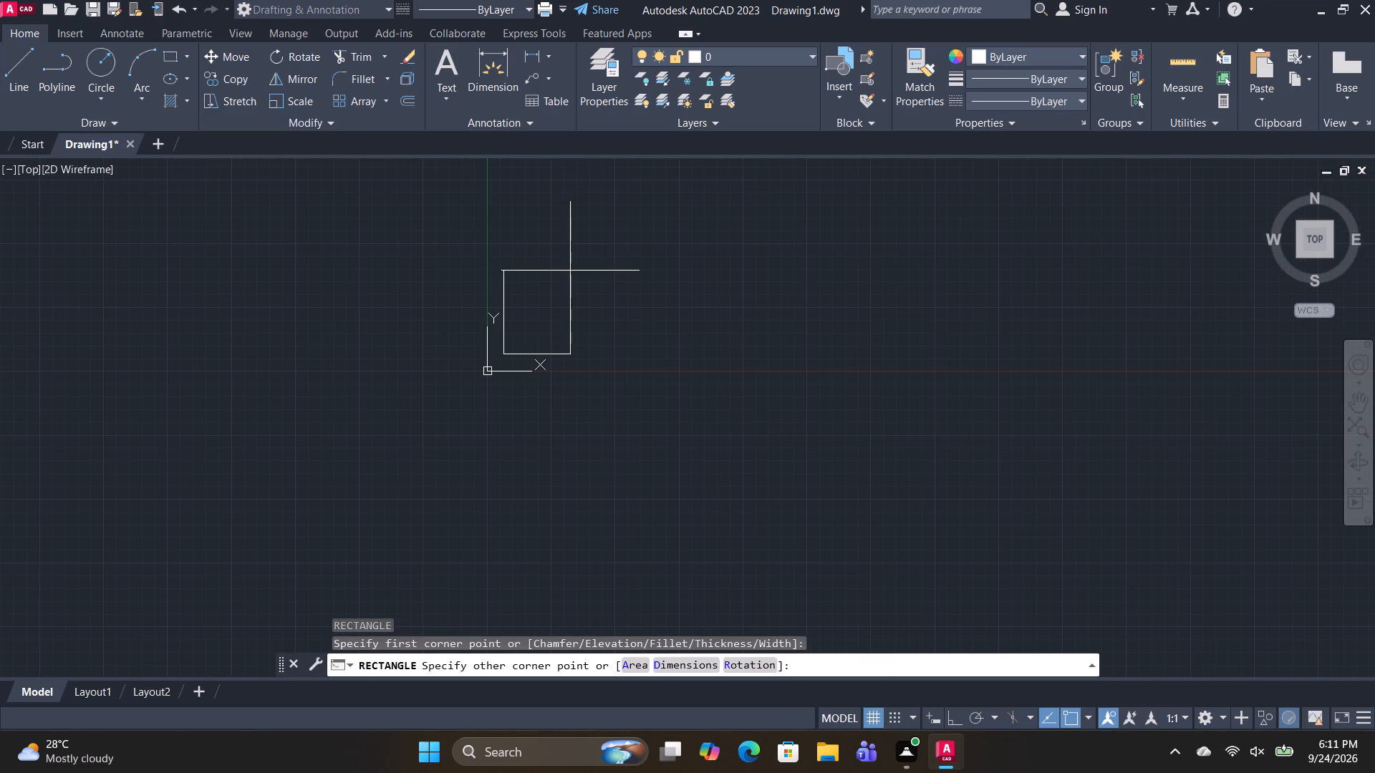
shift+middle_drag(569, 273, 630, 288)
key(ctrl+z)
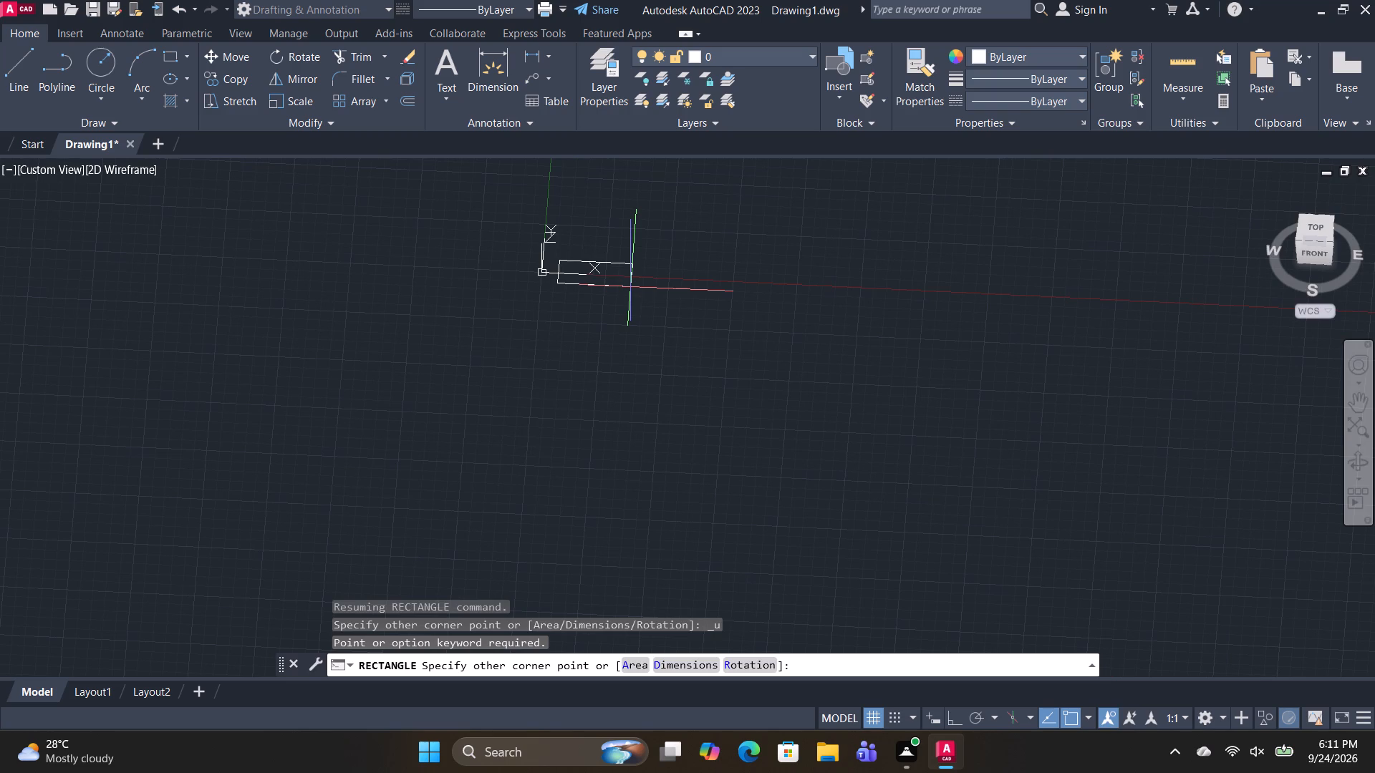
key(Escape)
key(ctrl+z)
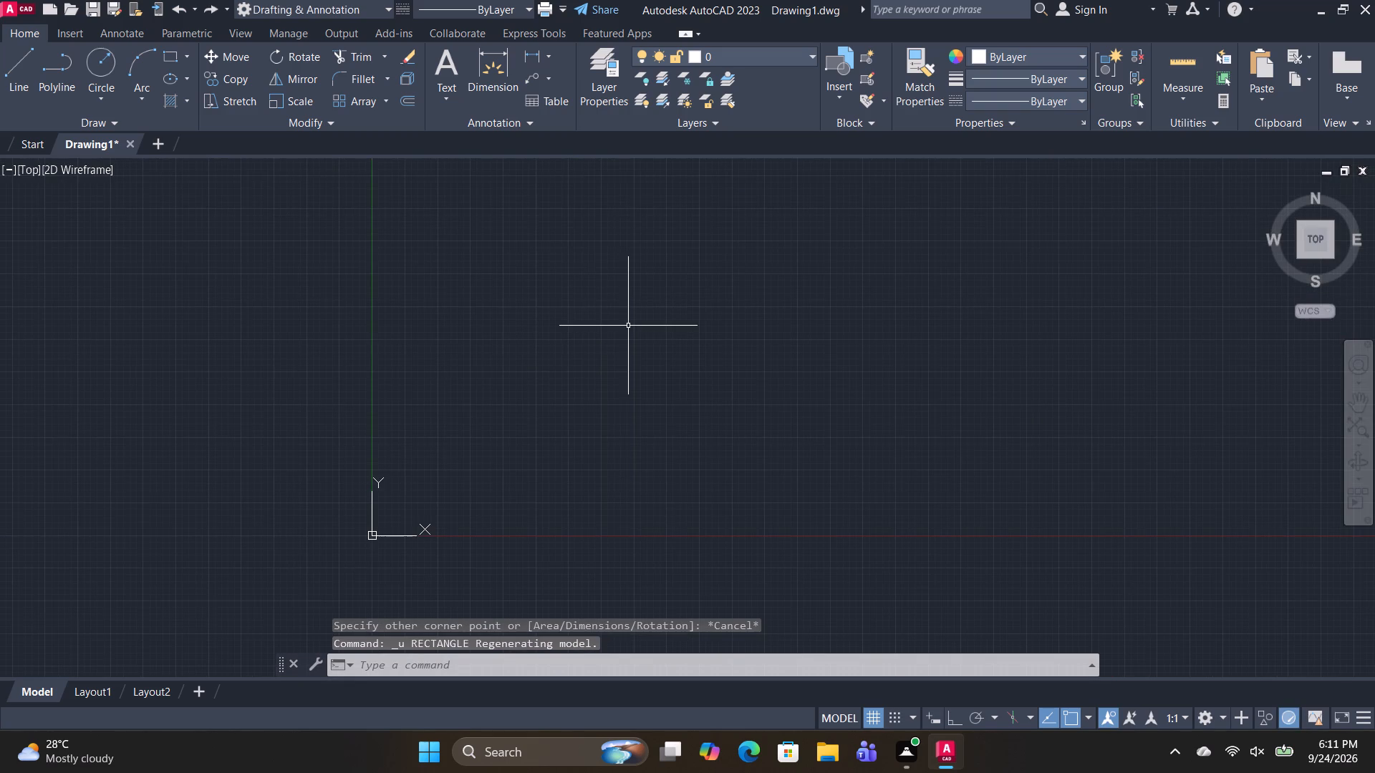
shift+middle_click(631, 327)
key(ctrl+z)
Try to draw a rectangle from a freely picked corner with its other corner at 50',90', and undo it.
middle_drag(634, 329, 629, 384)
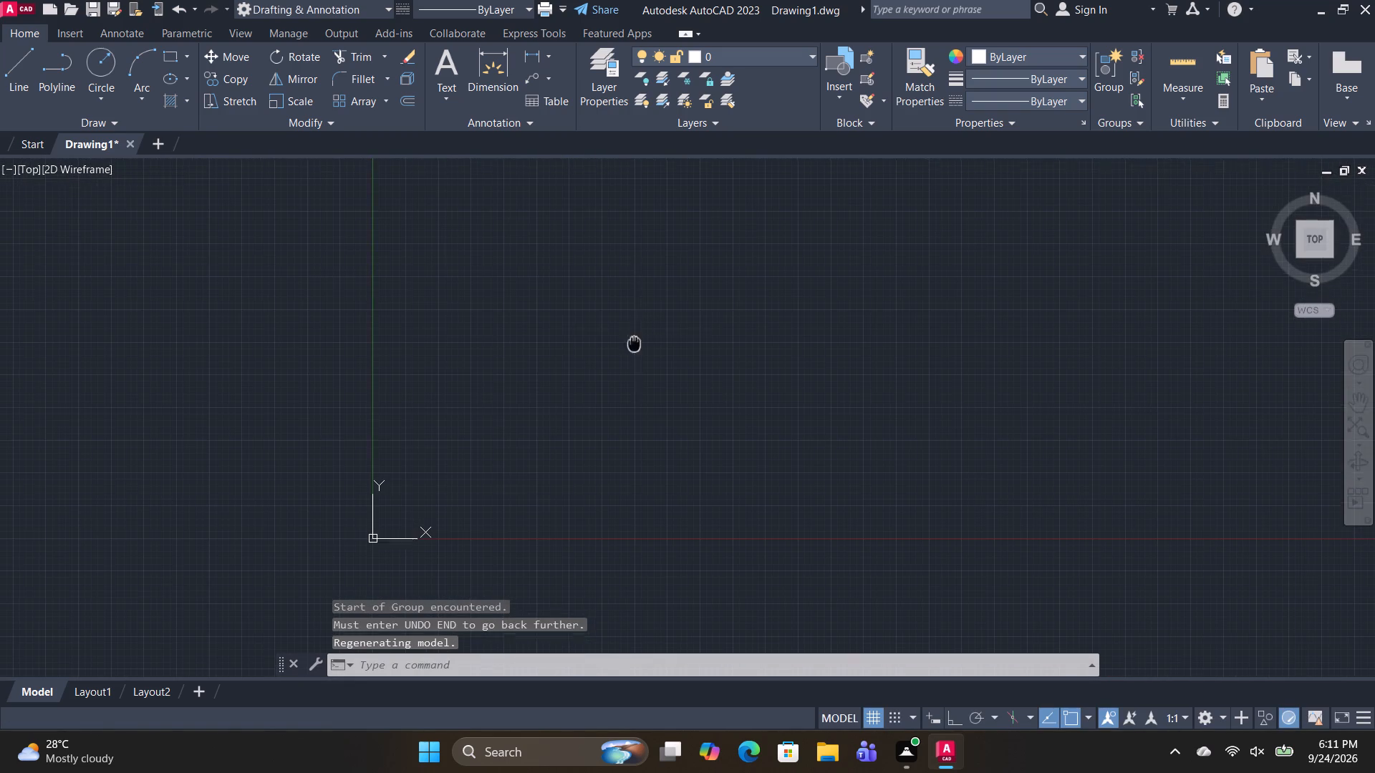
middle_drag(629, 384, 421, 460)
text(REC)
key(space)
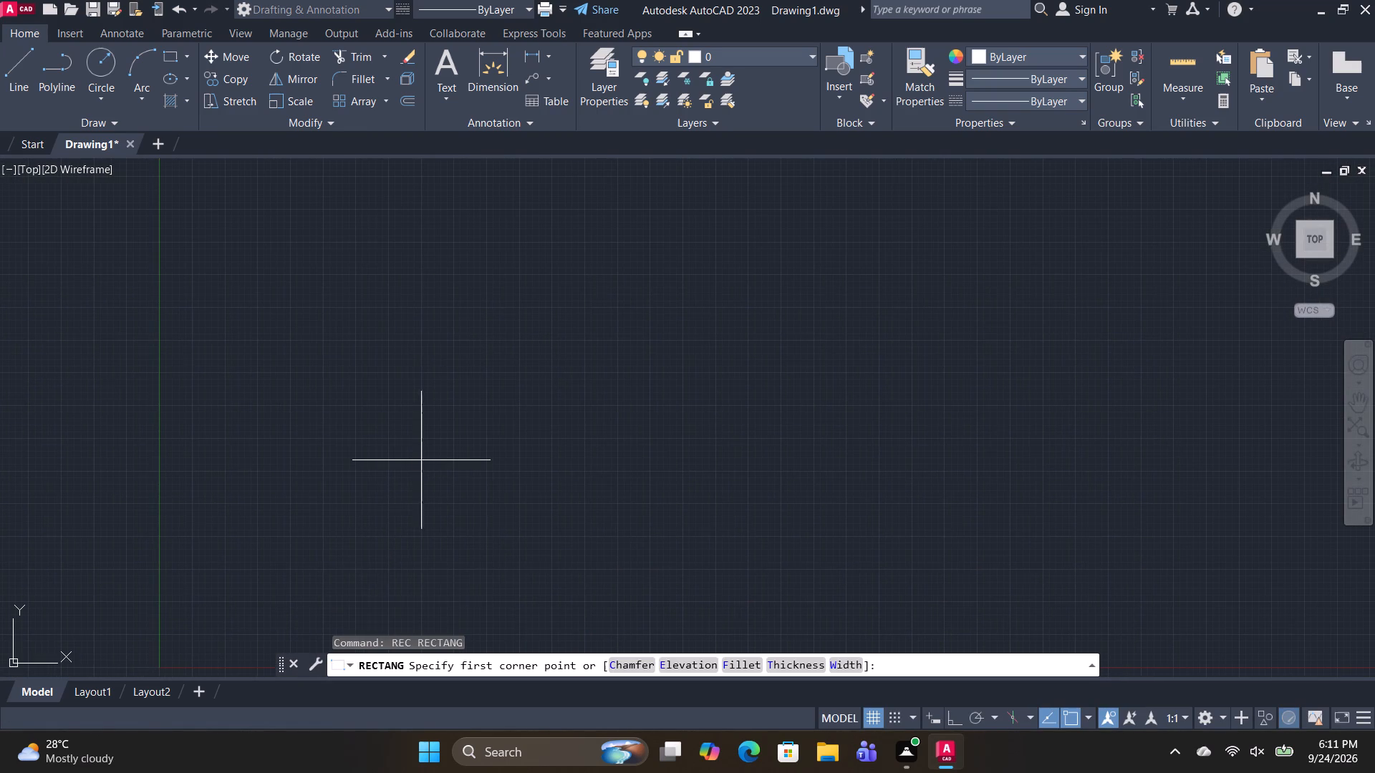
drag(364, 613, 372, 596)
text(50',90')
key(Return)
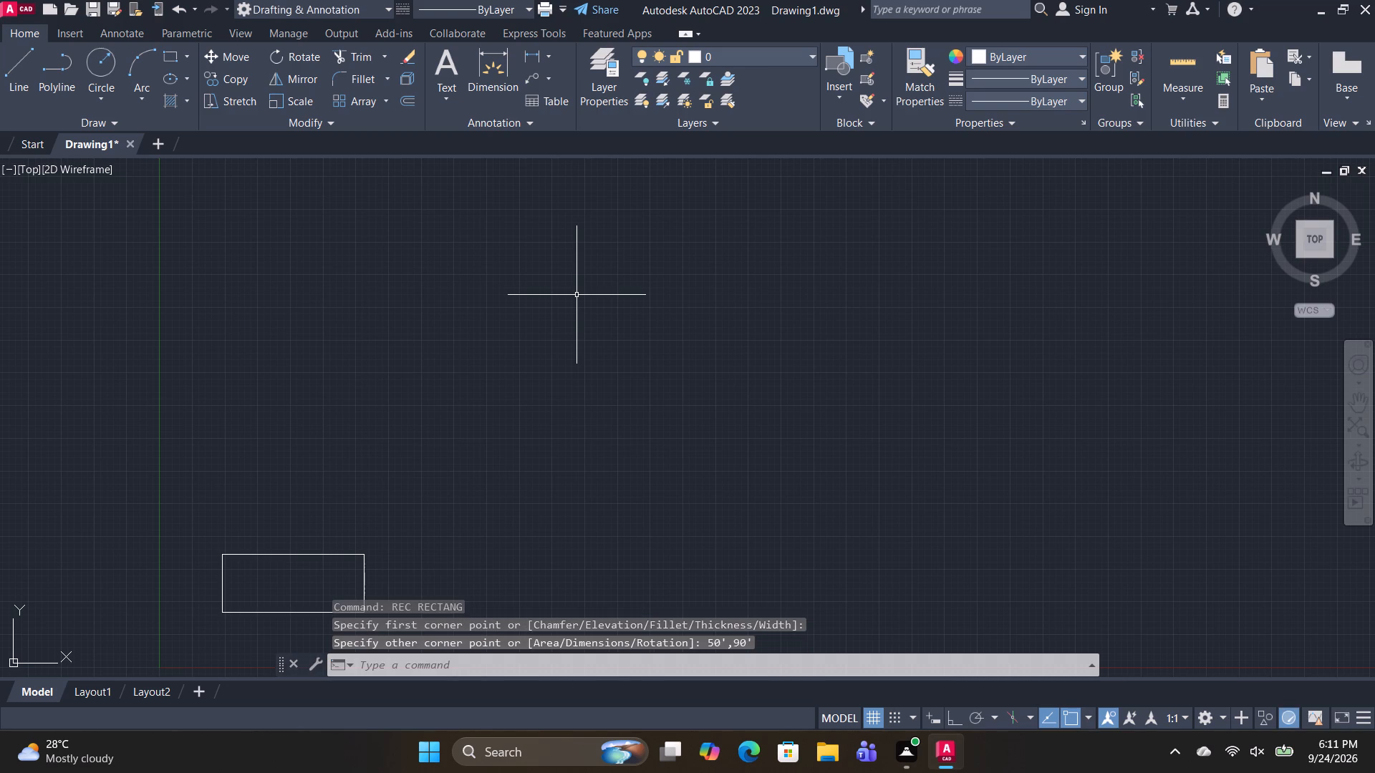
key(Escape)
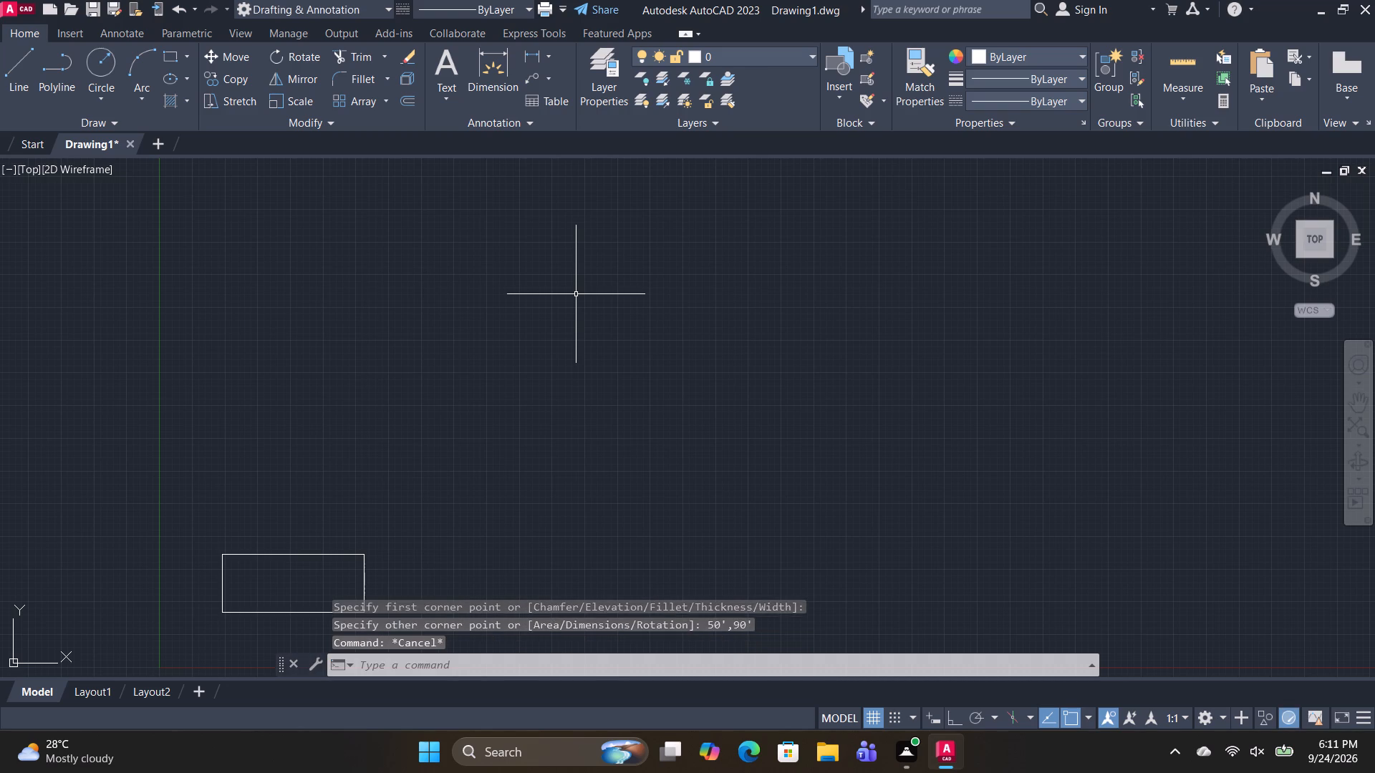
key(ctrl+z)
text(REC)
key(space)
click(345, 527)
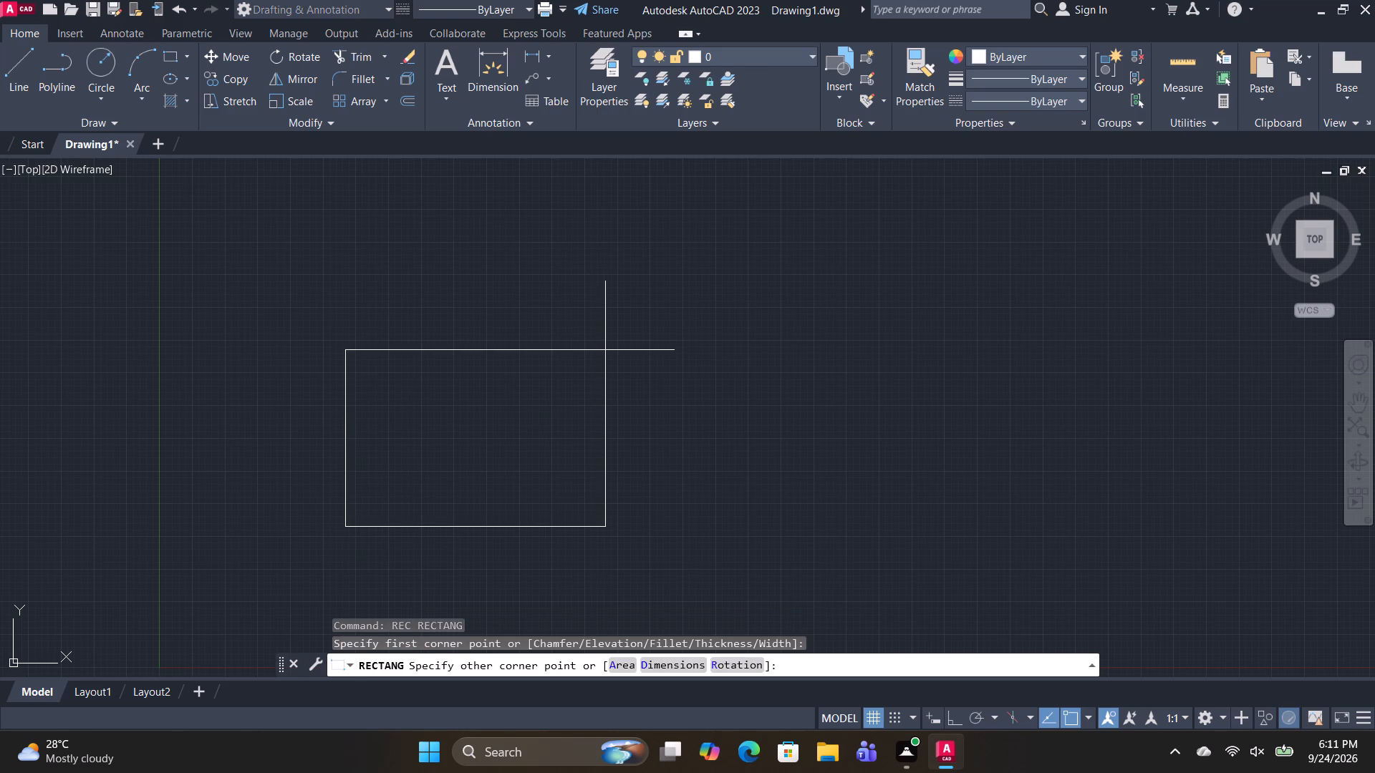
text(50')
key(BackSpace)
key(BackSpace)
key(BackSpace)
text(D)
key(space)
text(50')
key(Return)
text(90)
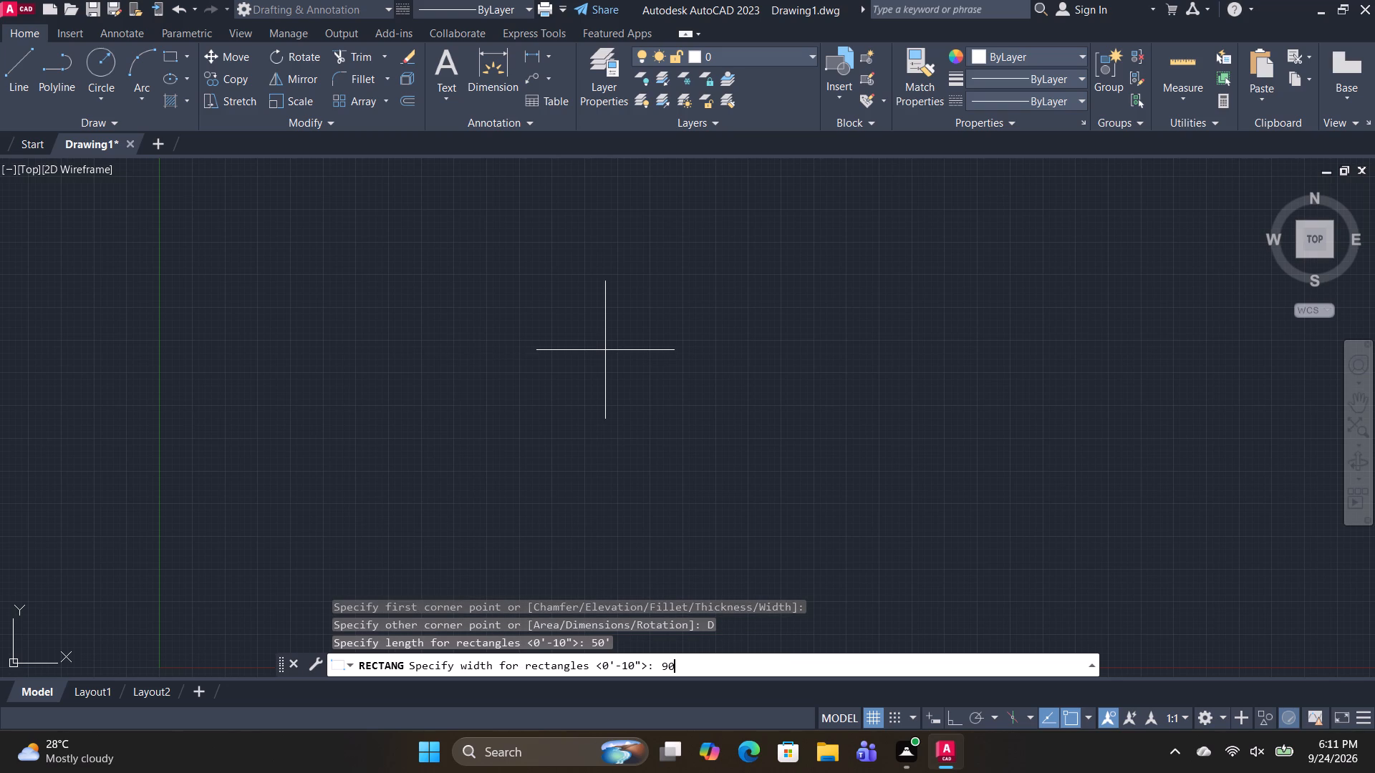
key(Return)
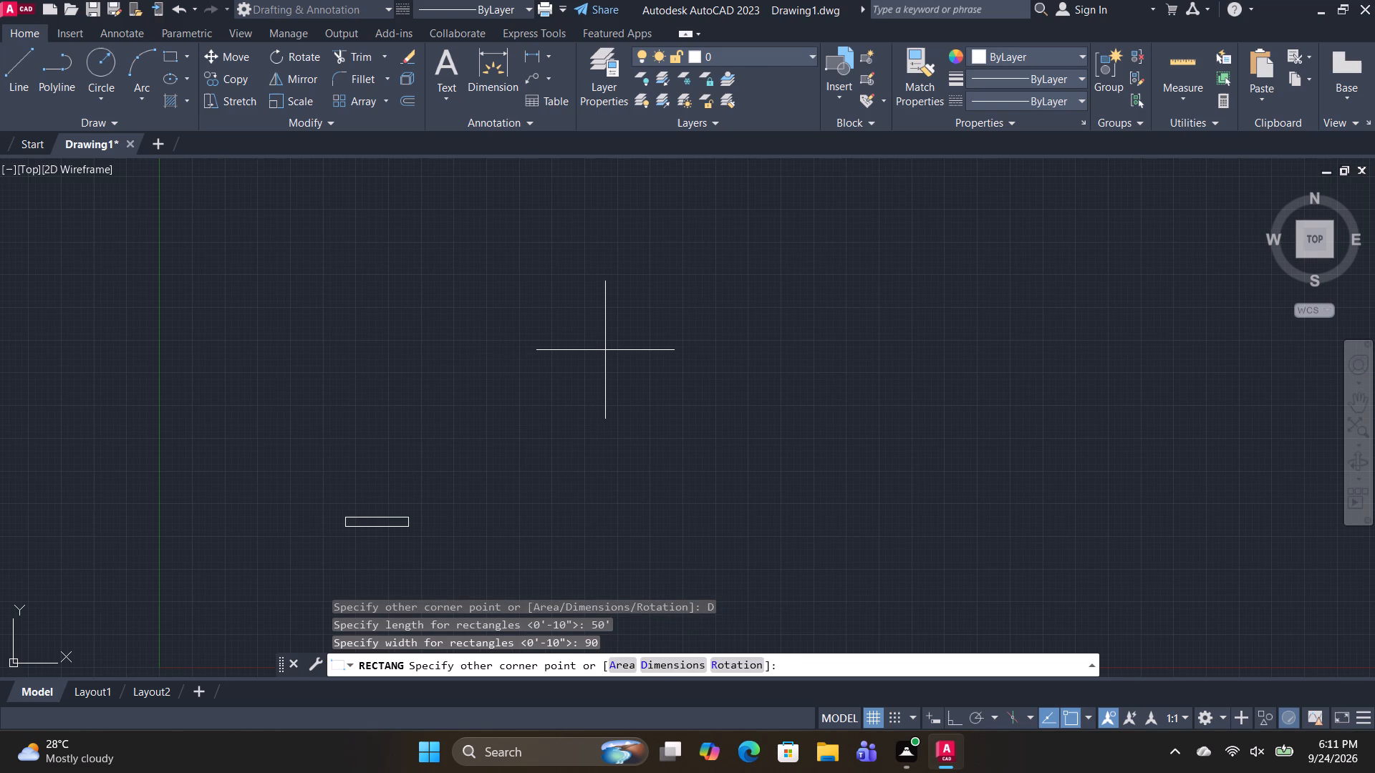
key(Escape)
Draw a rectangle 50' long and 90' wide by dimensions from a freely picked lower-left corner.
text(REC)
key(space)
click(296, 596)
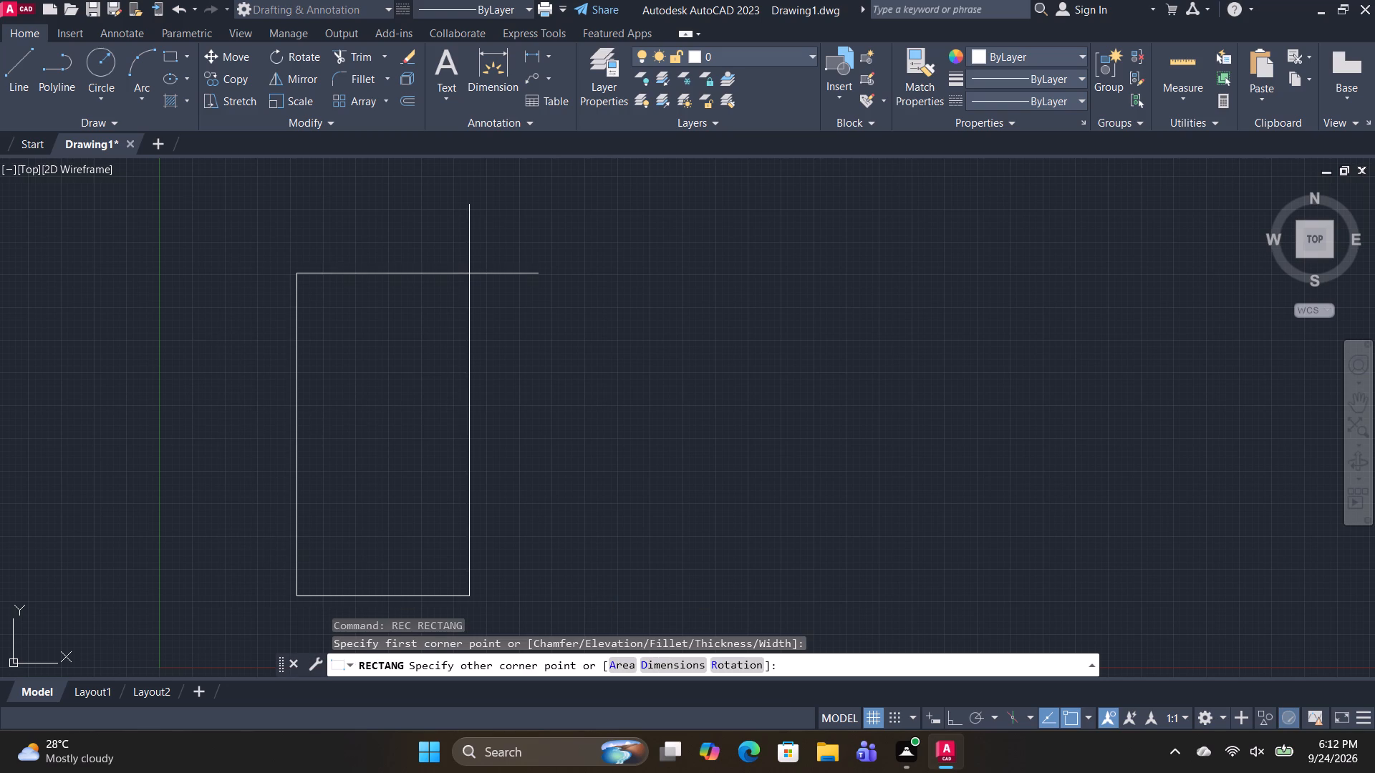
text(D)
key(space)
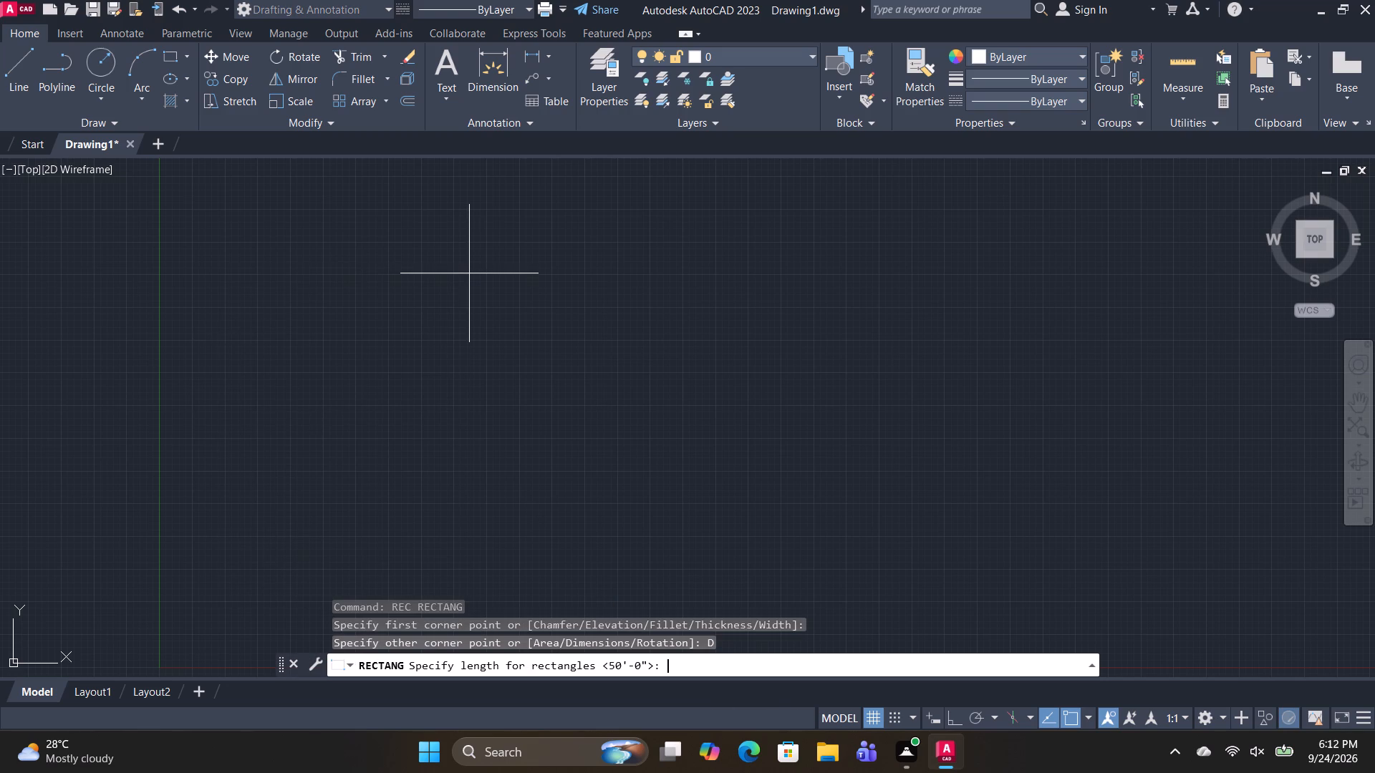
key(Return)
text(90')
key(Return)
click(470, 271)
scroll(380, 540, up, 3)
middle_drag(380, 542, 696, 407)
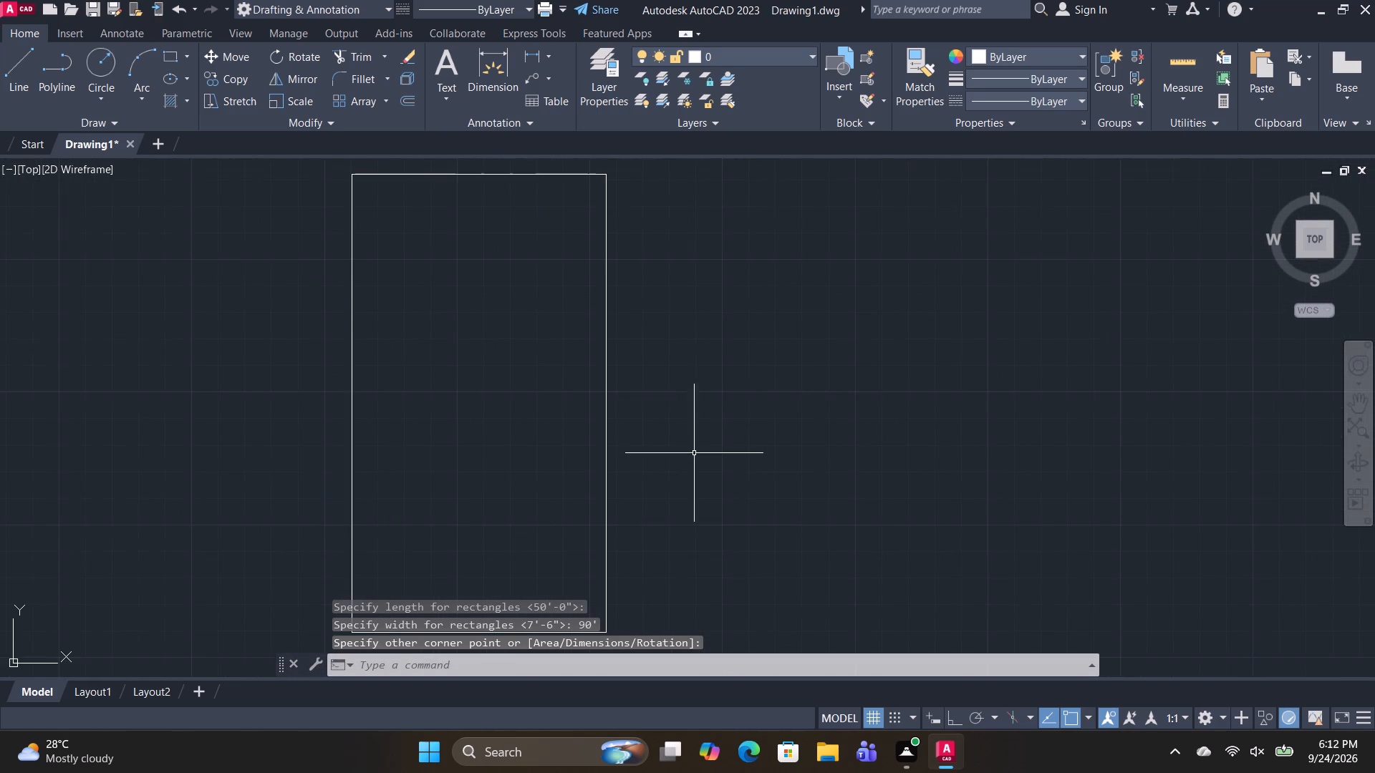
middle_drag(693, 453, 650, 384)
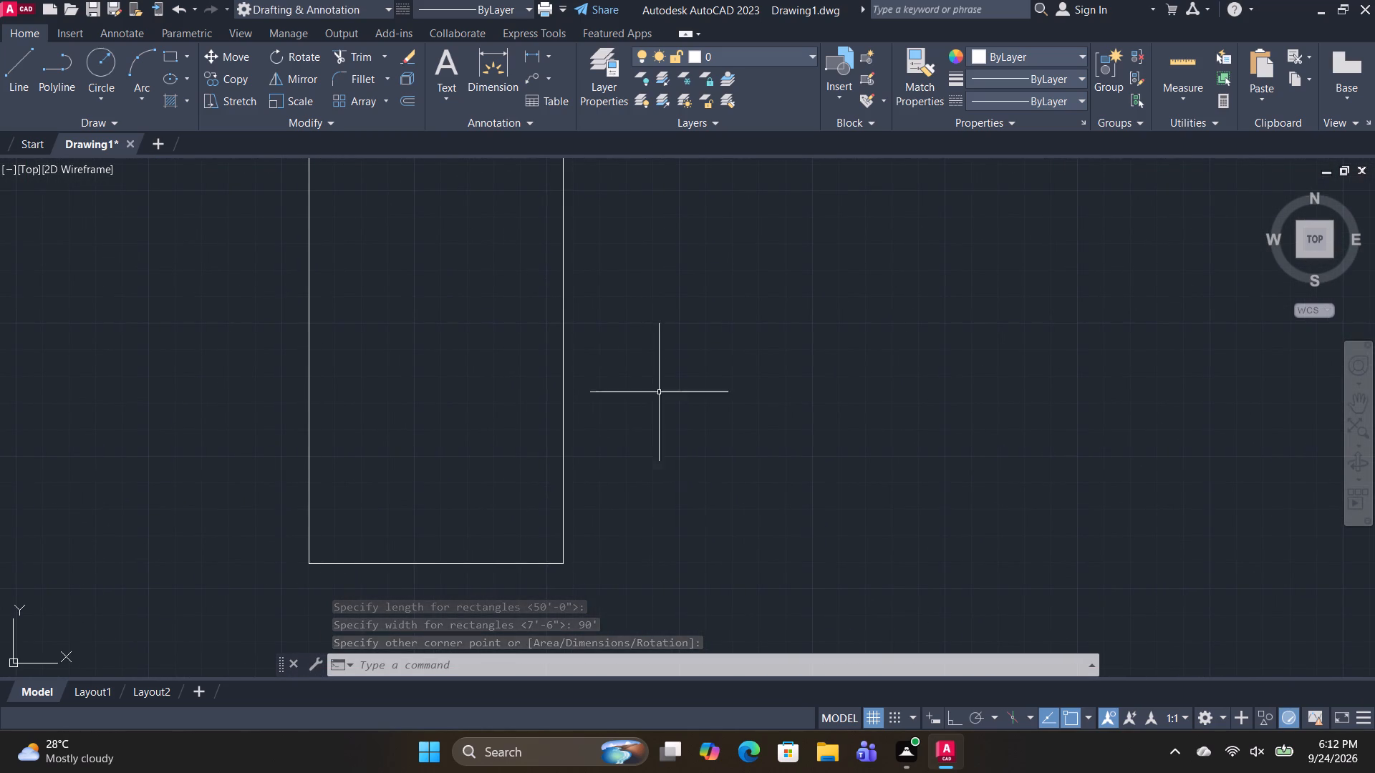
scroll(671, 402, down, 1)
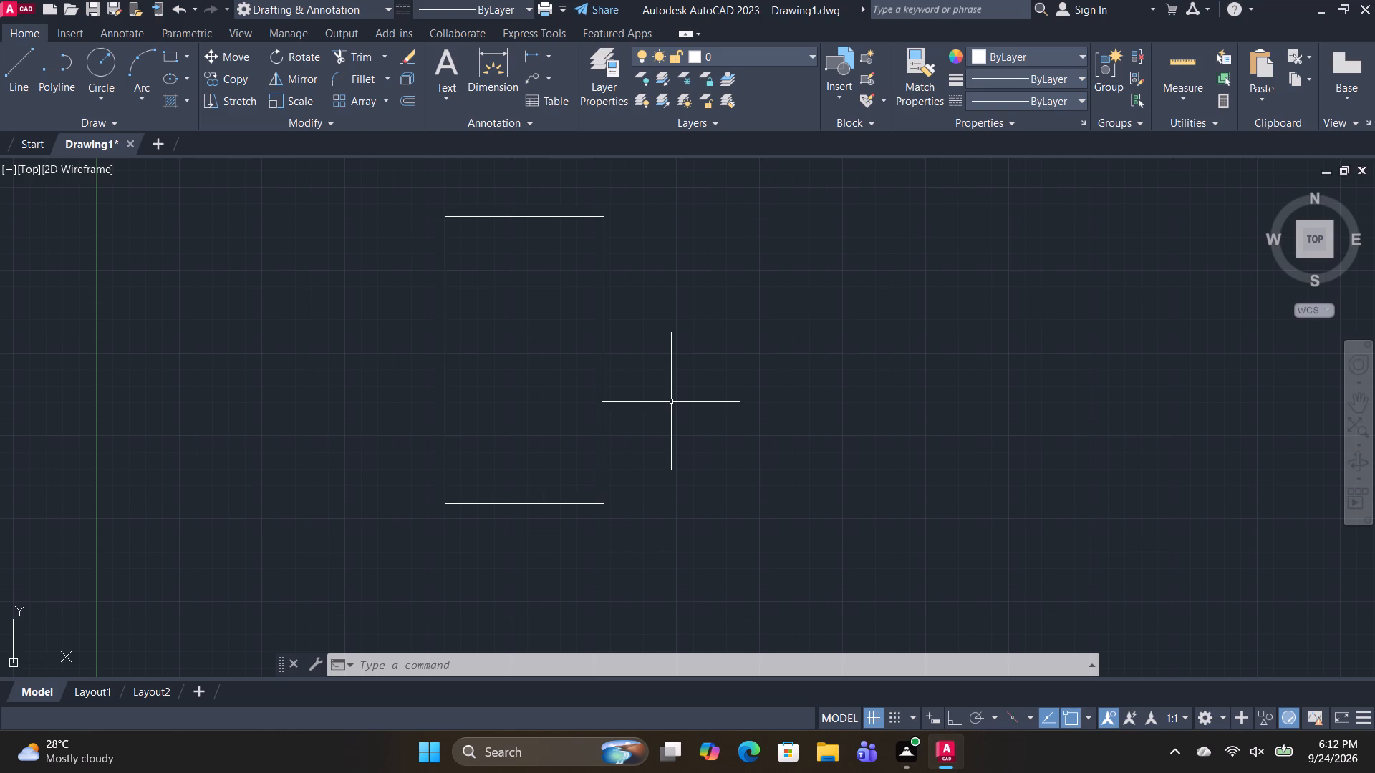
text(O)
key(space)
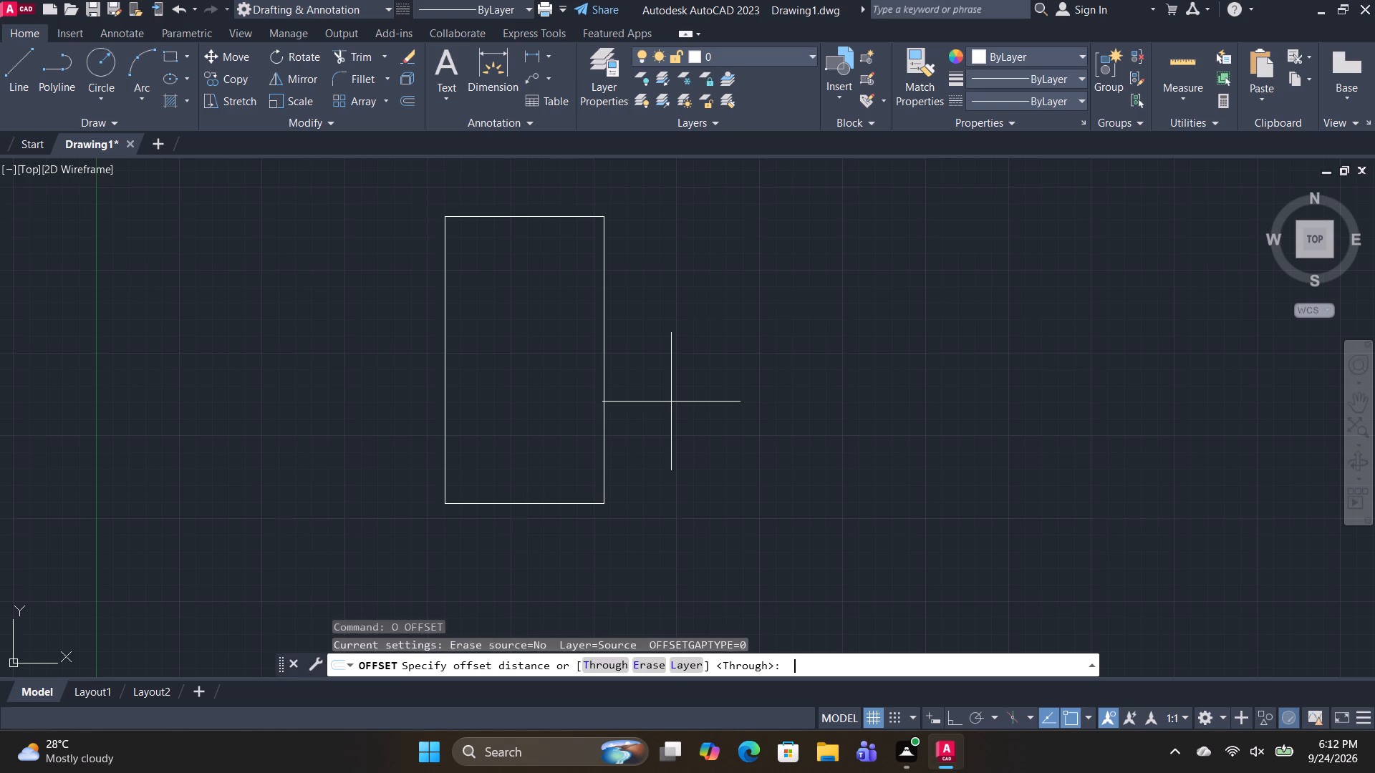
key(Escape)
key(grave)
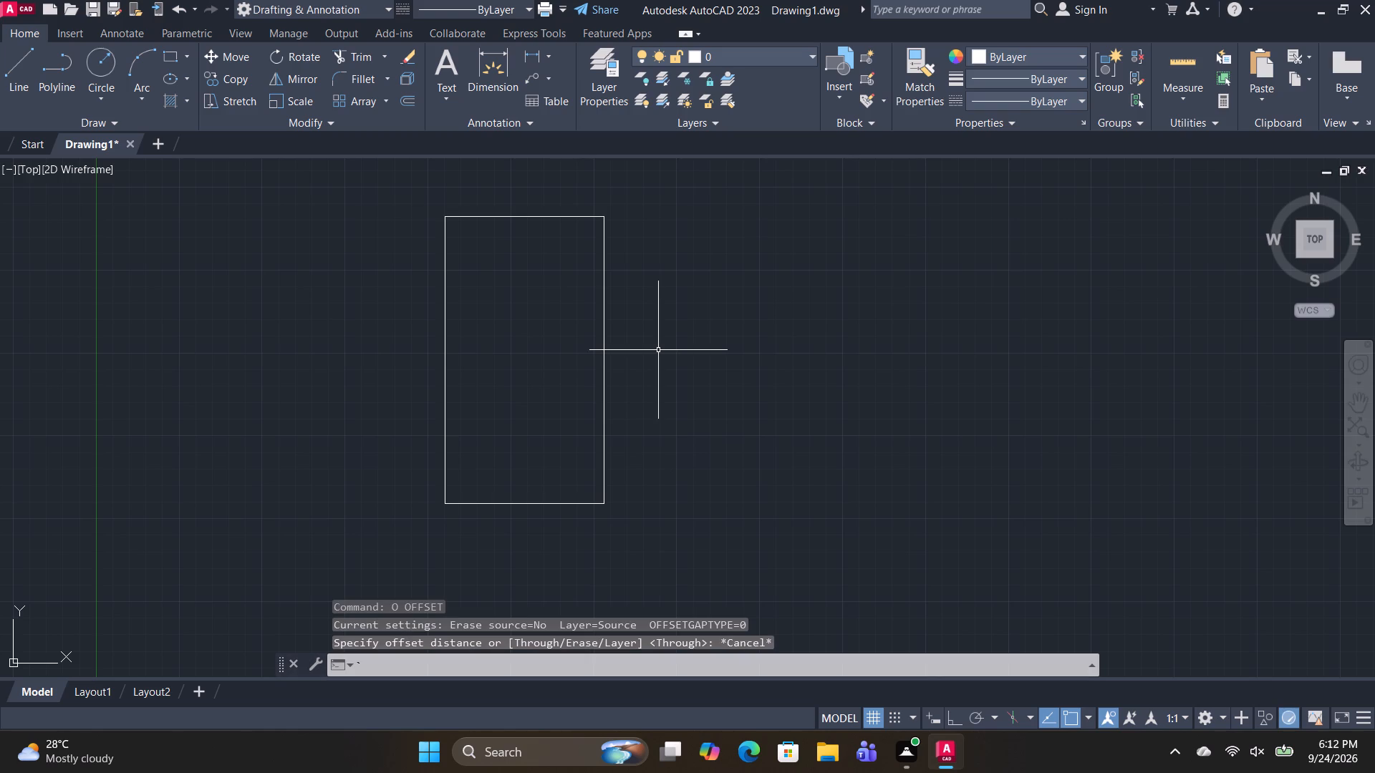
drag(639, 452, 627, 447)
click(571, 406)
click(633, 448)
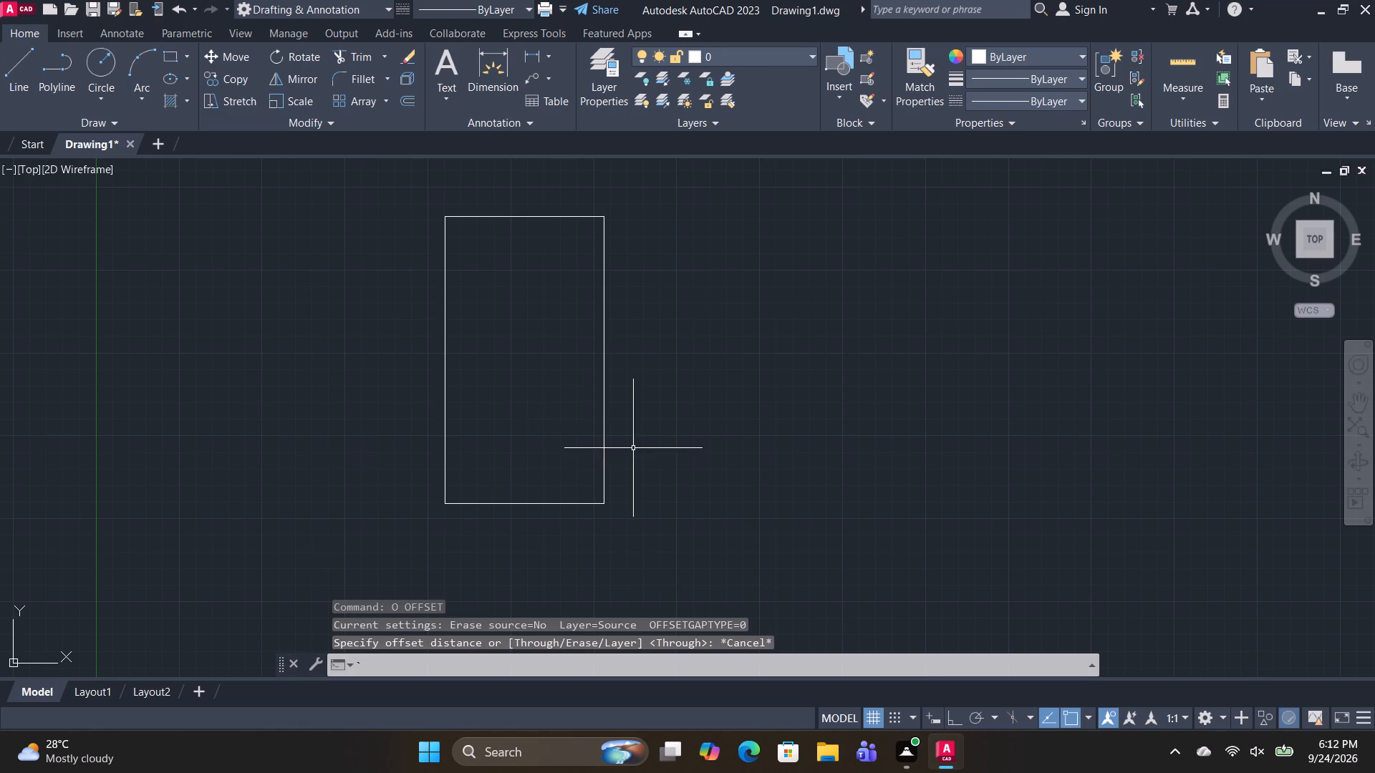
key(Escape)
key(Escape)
Explode the 50' by 90' rectangle into separate lines and start an offset with a 10' distance.
click(630, 443)
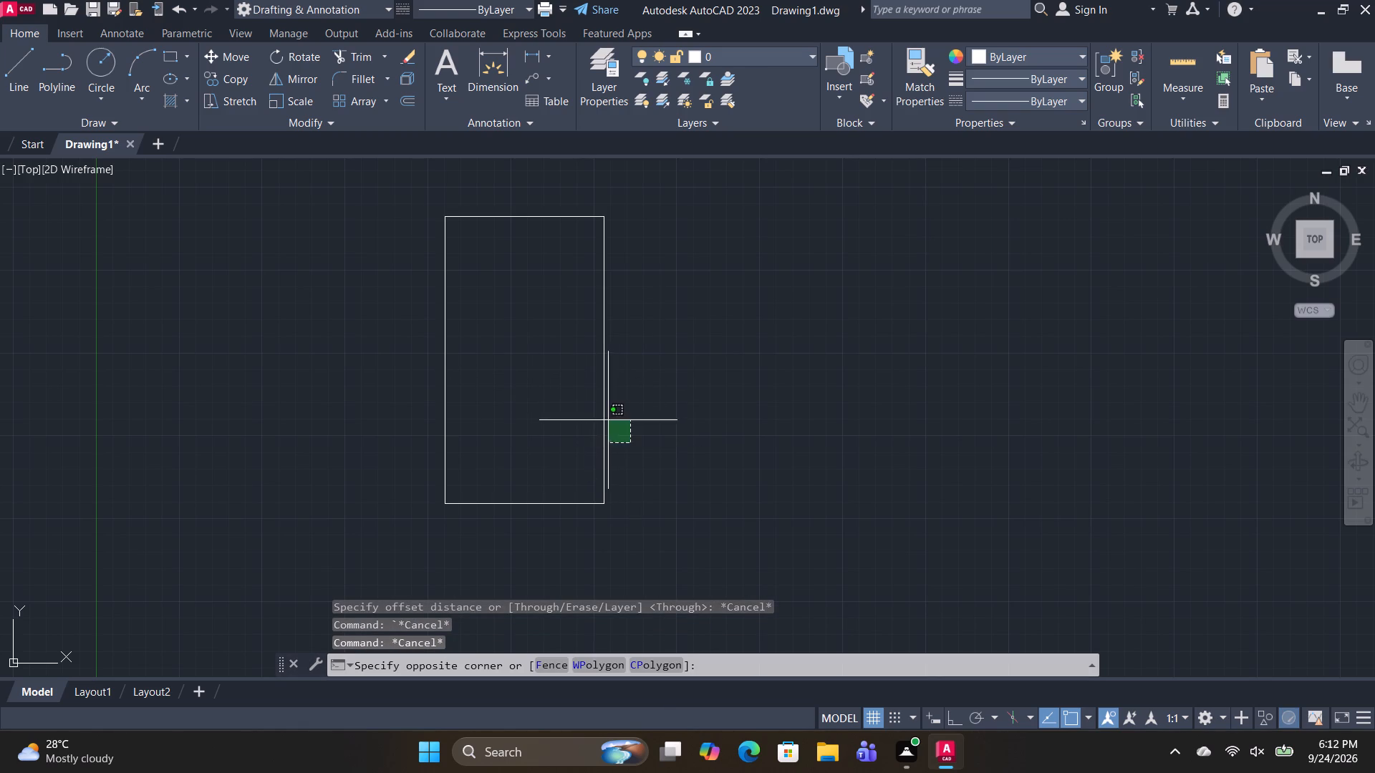
click(586, 404)
text(X O 10')
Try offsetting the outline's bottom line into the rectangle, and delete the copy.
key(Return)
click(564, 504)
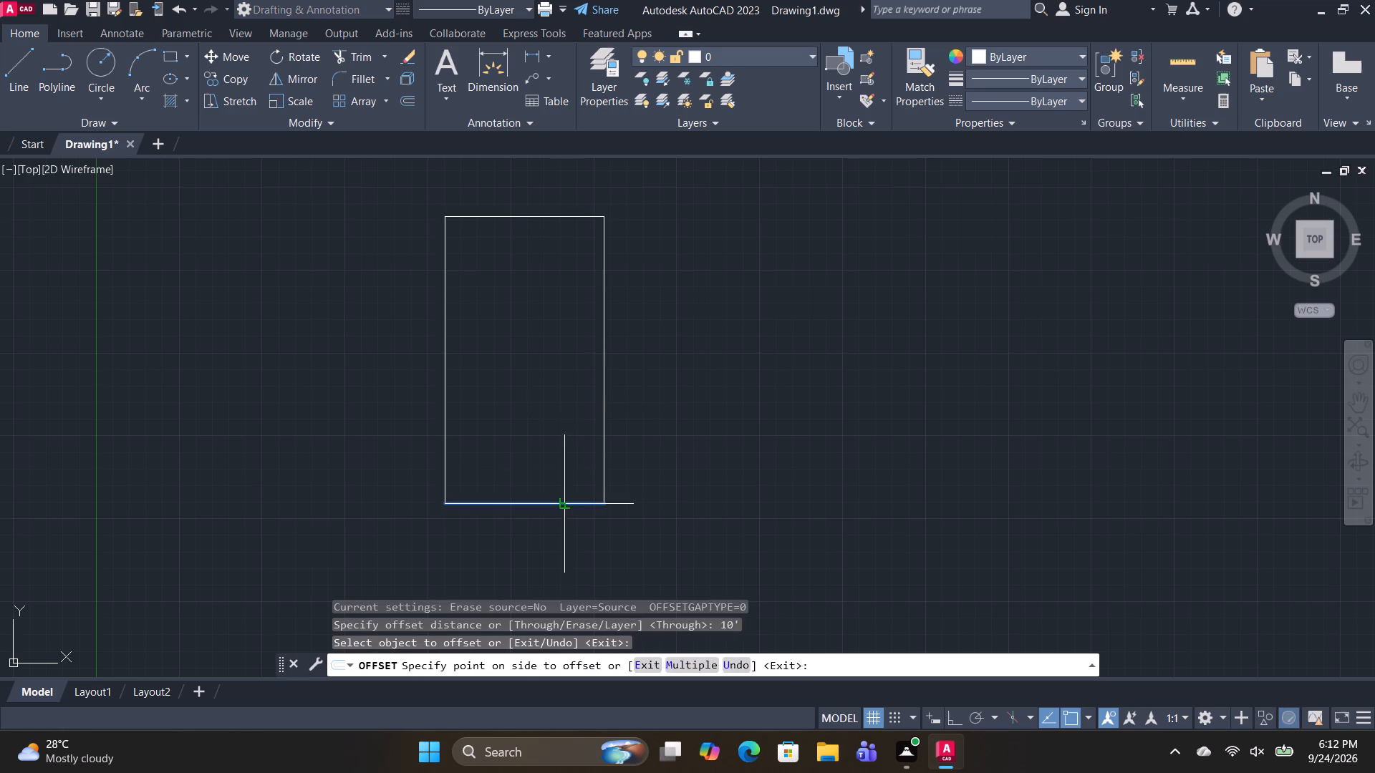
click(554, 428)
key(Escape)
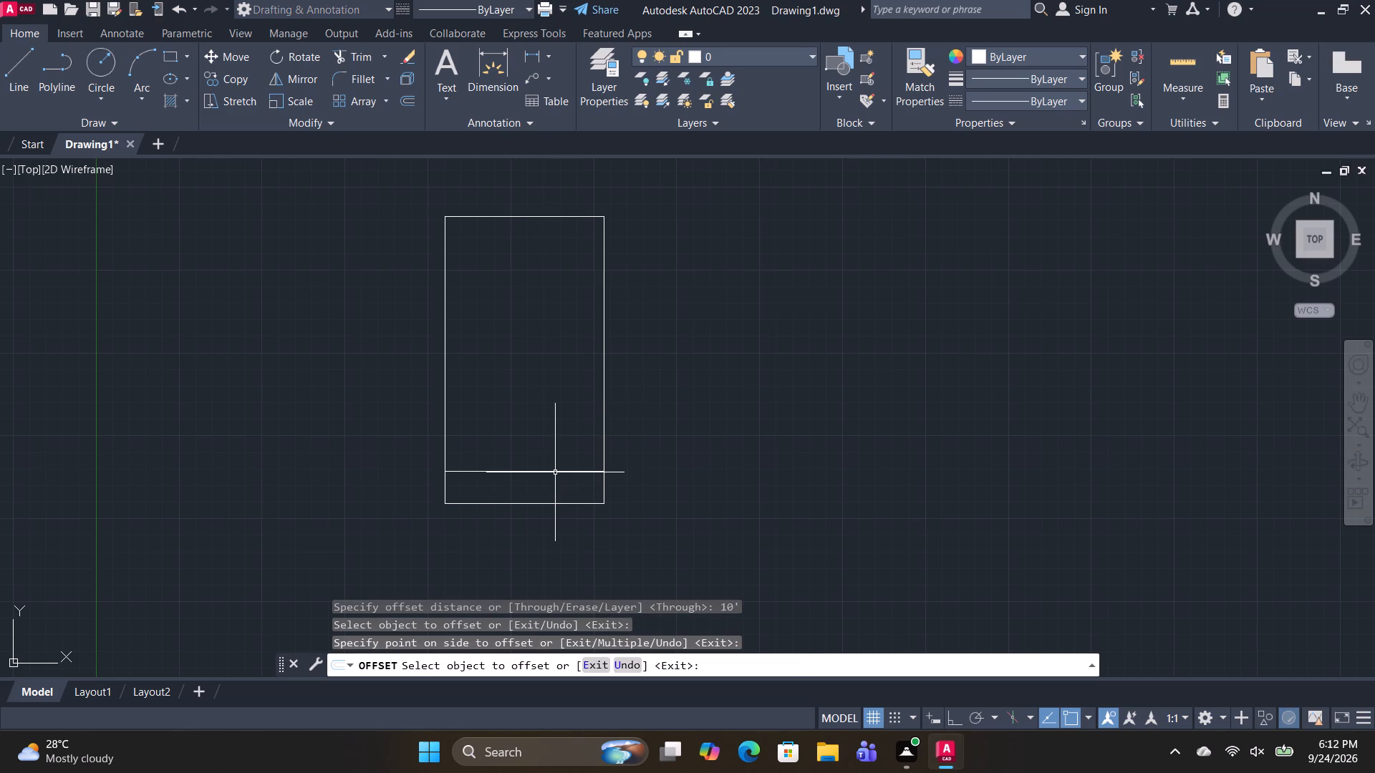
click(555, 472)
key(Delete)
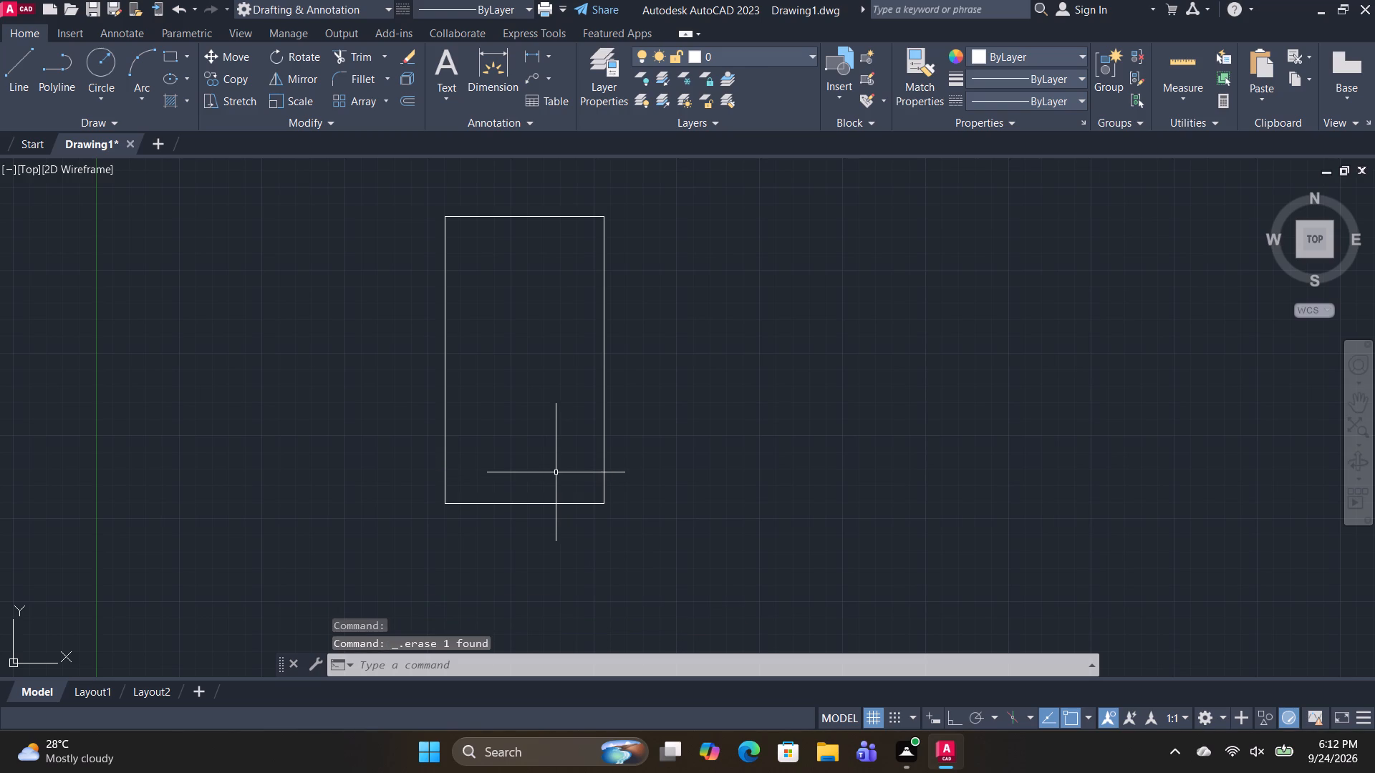
Offset the outline's bottom line 30' upward, and offset the resulting line another 30' upward.
text(O)
key(space)
text(30')
key(Return)
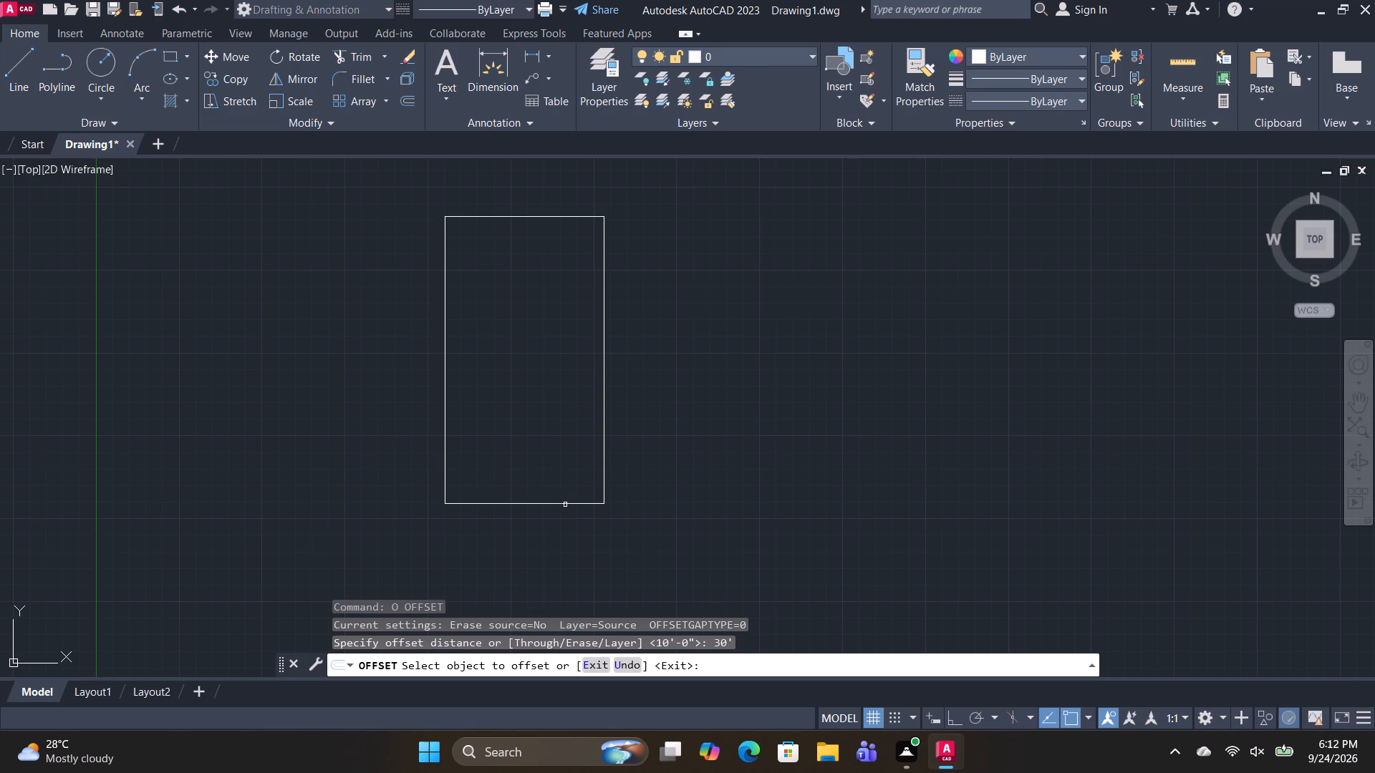
click(565, 505)
click(564, 439)
click(564, 408)
click(544, 303)
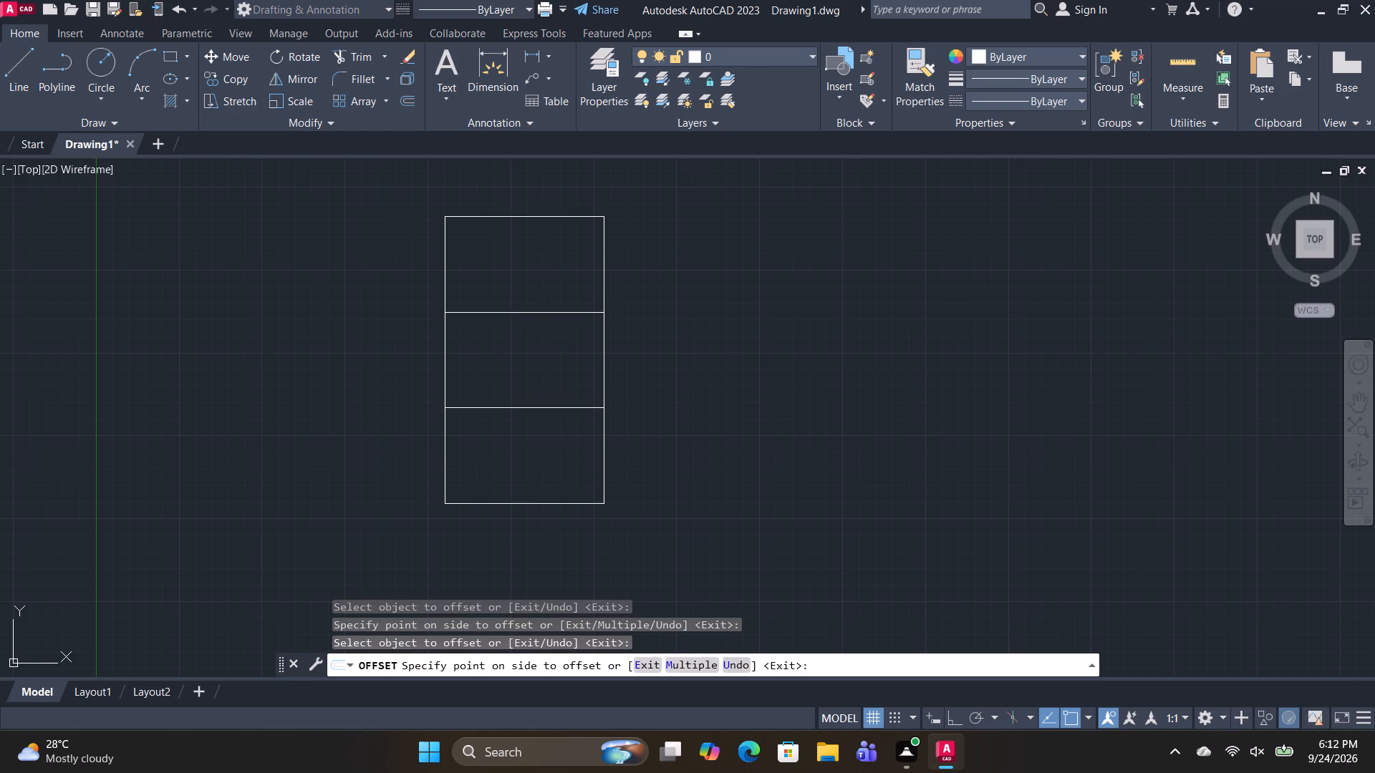
key(Escape)
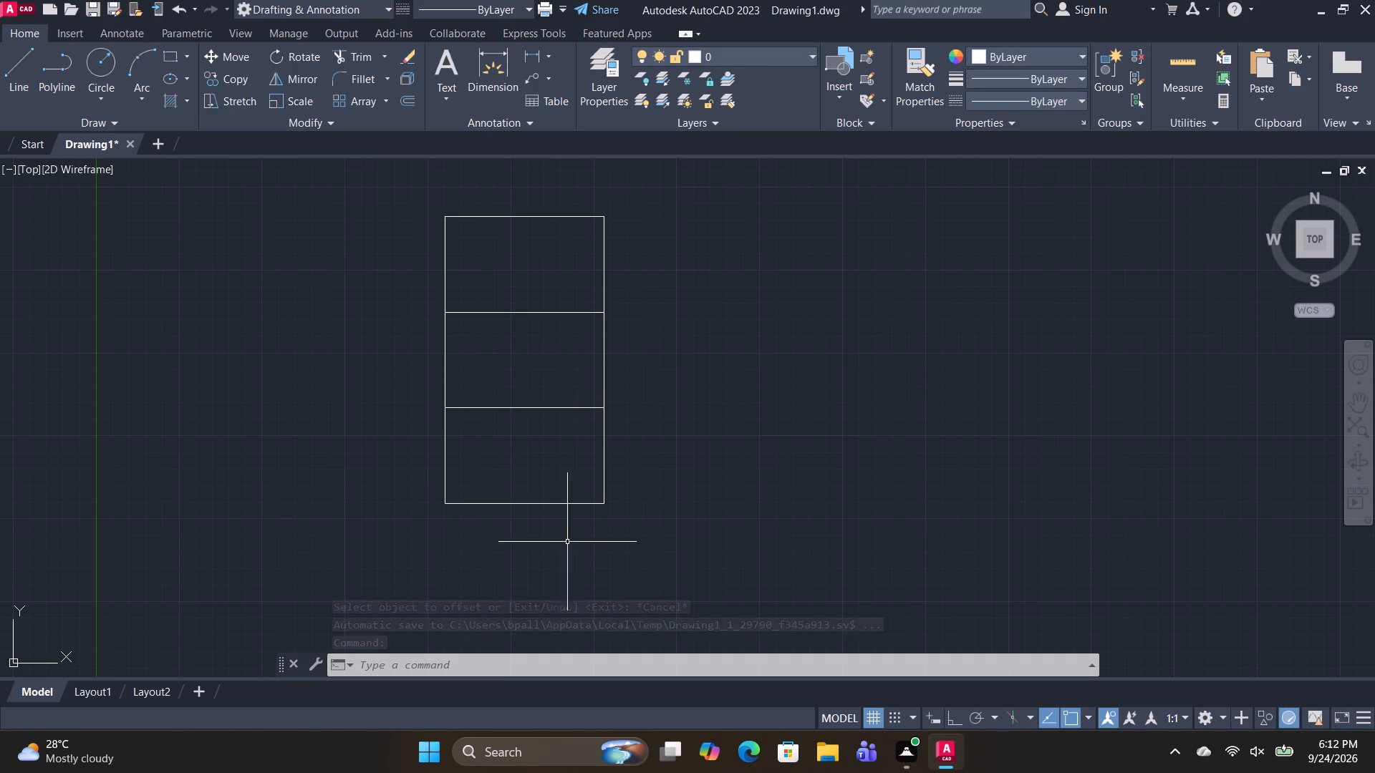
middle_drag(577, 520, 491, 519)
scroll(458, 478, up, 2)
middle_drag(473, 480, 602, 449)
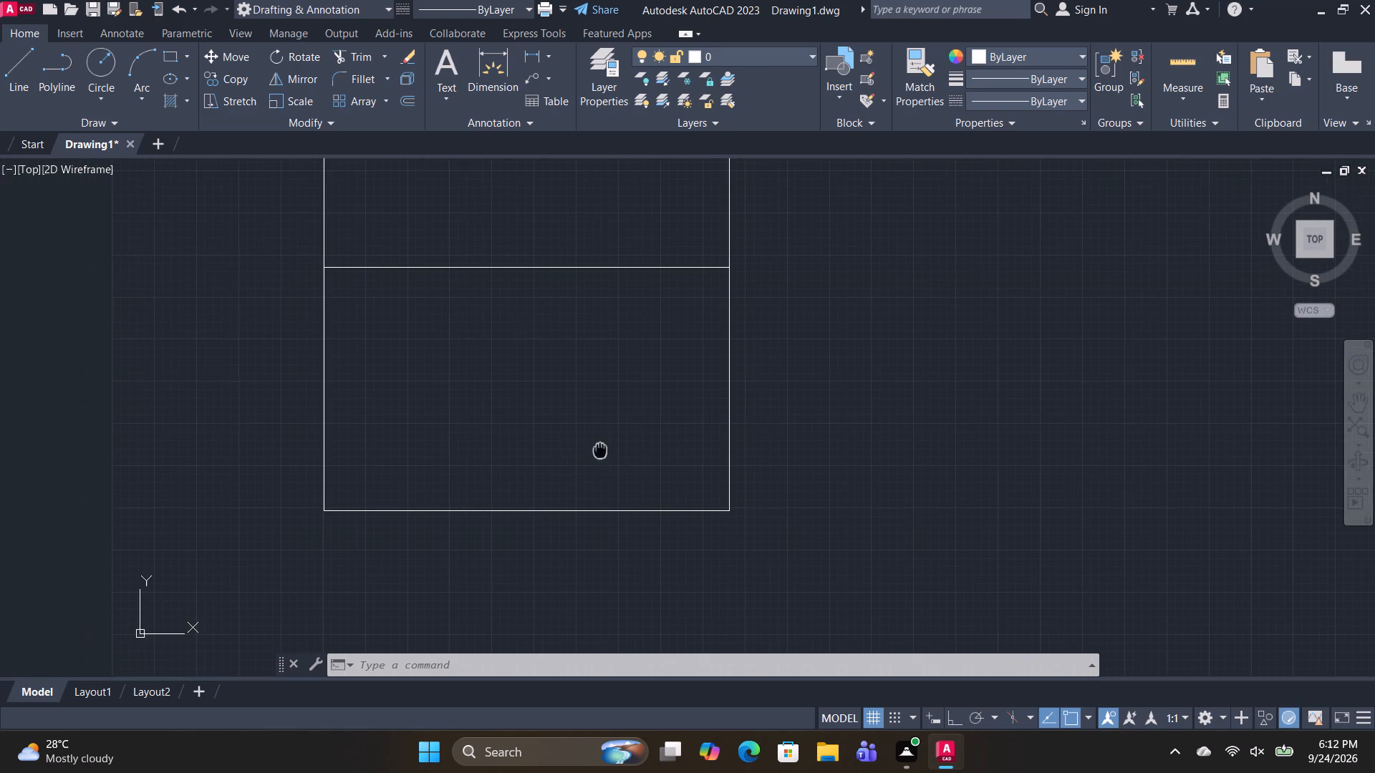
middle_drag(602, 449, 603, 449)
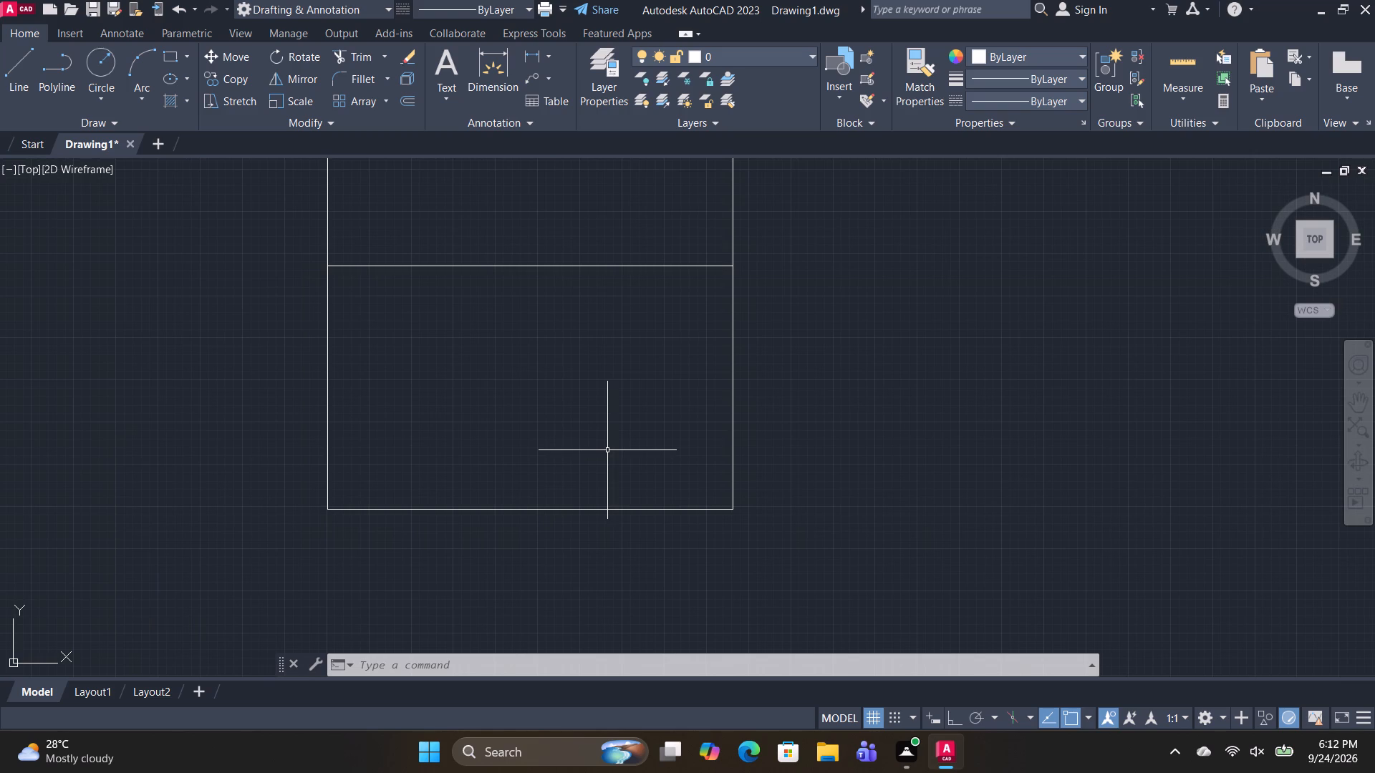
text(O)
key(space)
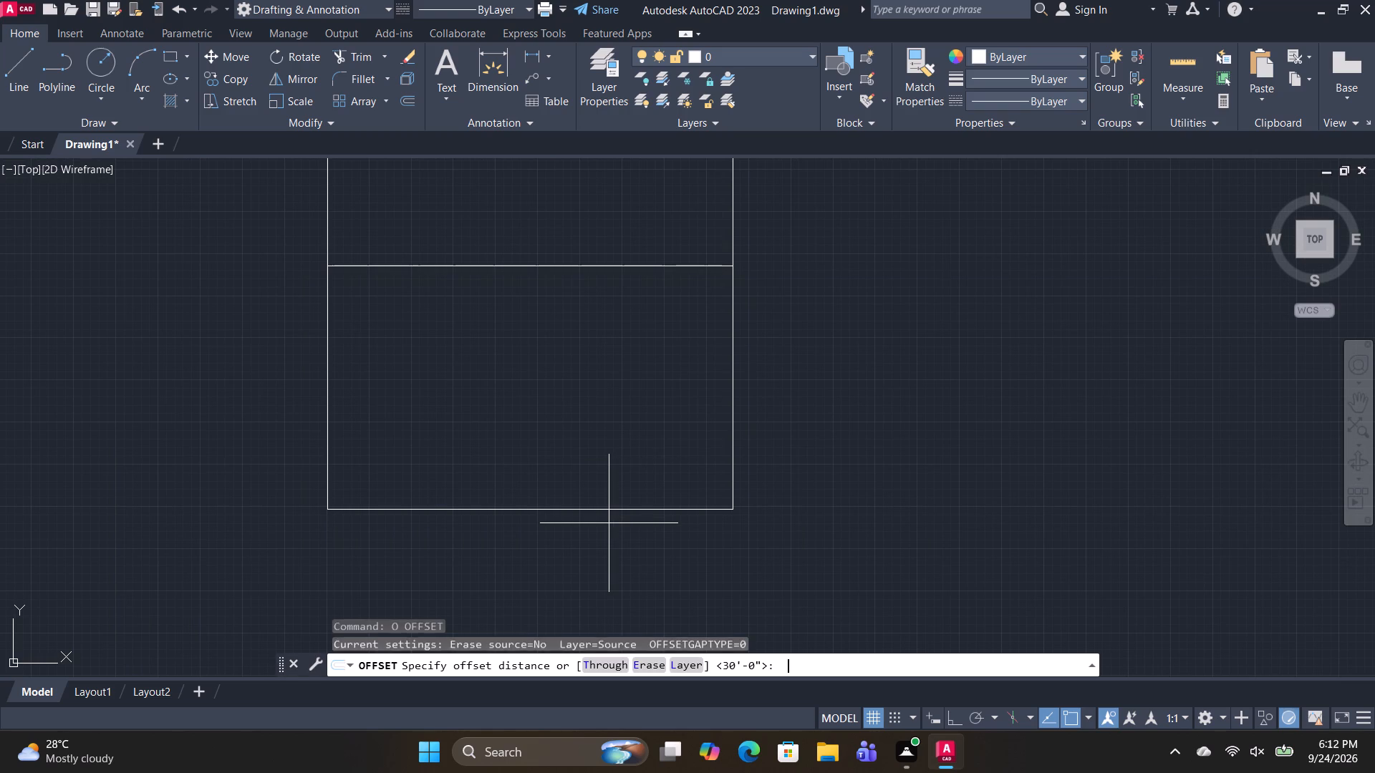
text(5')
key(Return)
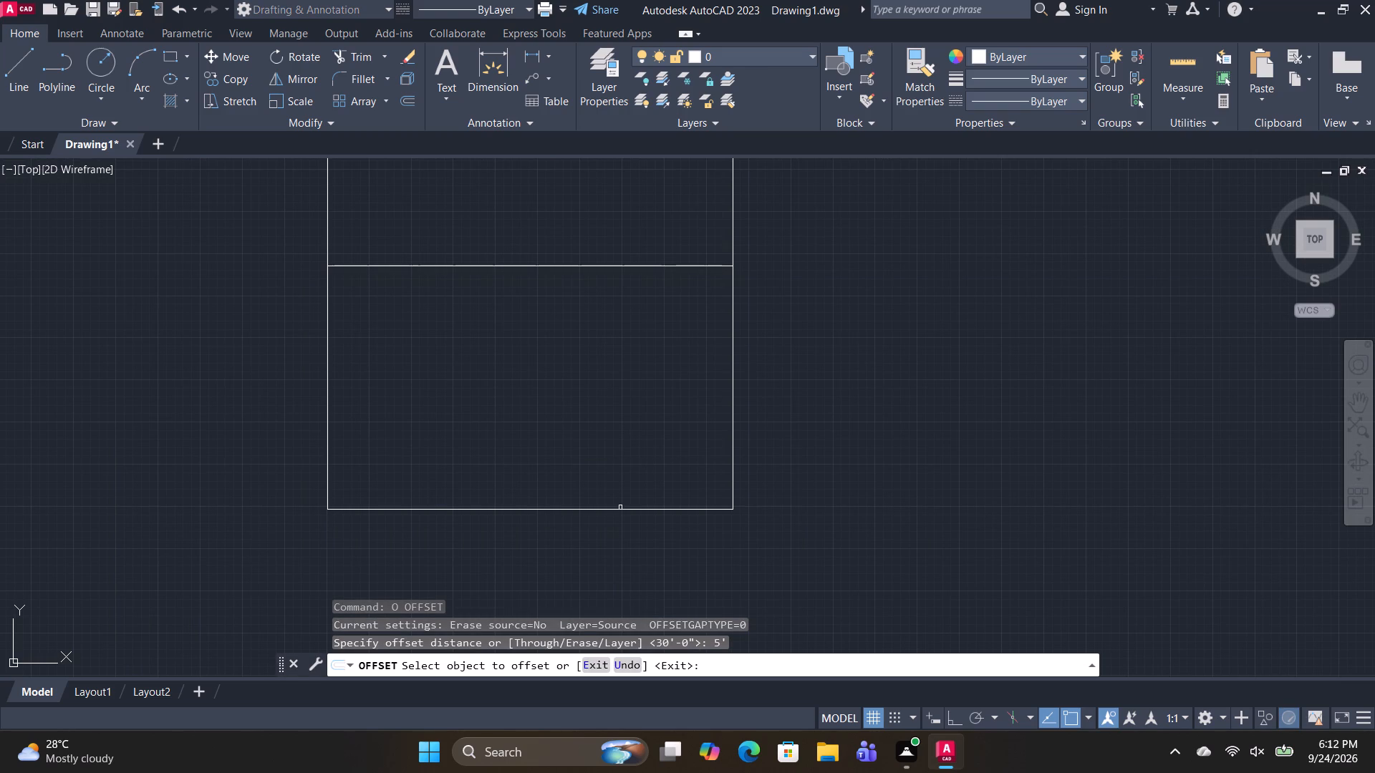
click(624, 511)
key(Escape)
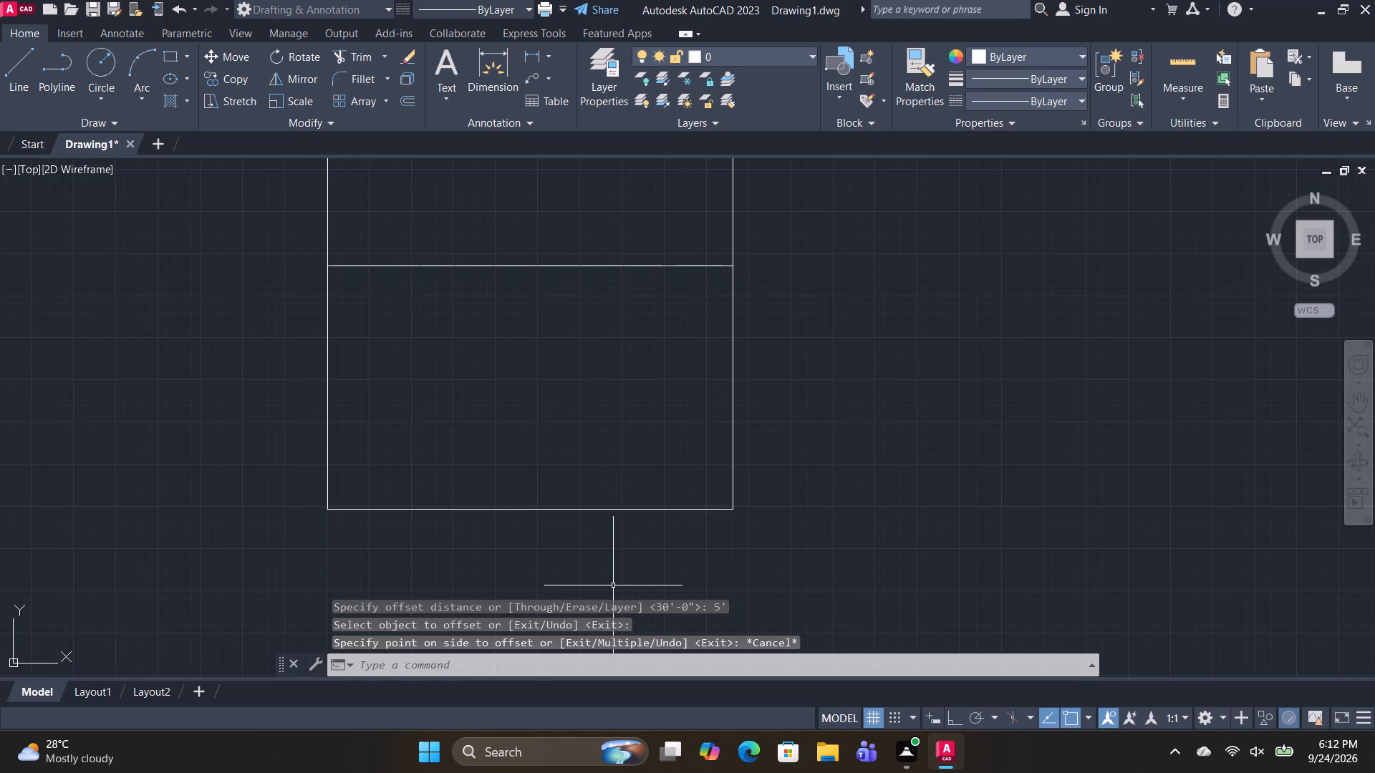
Offset the outline's bottom line 10' downward, outside the rectangle.
key(space)
text(10')
key(Return)
click(637, 508)
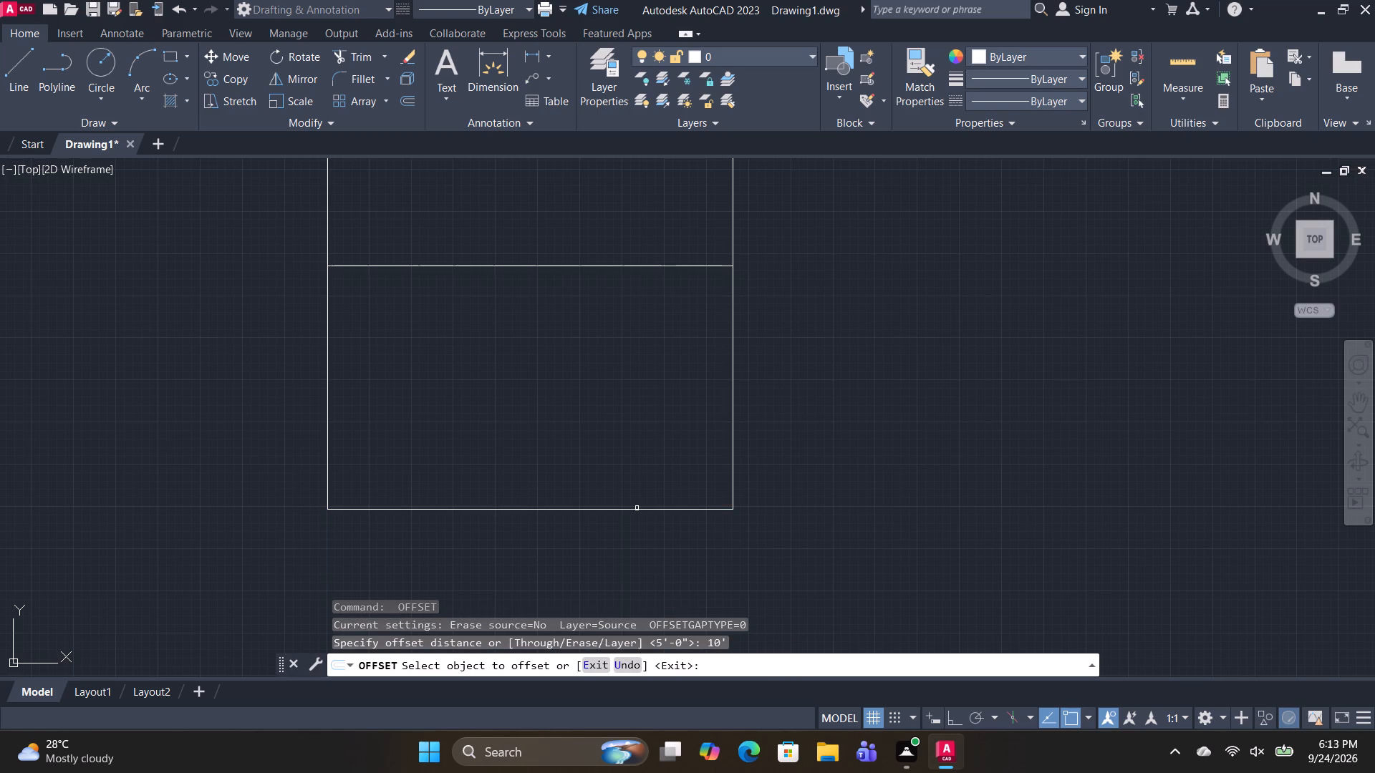
click(614, 575)
middle_drag(619, 569, 624, 473)
key(Escape)
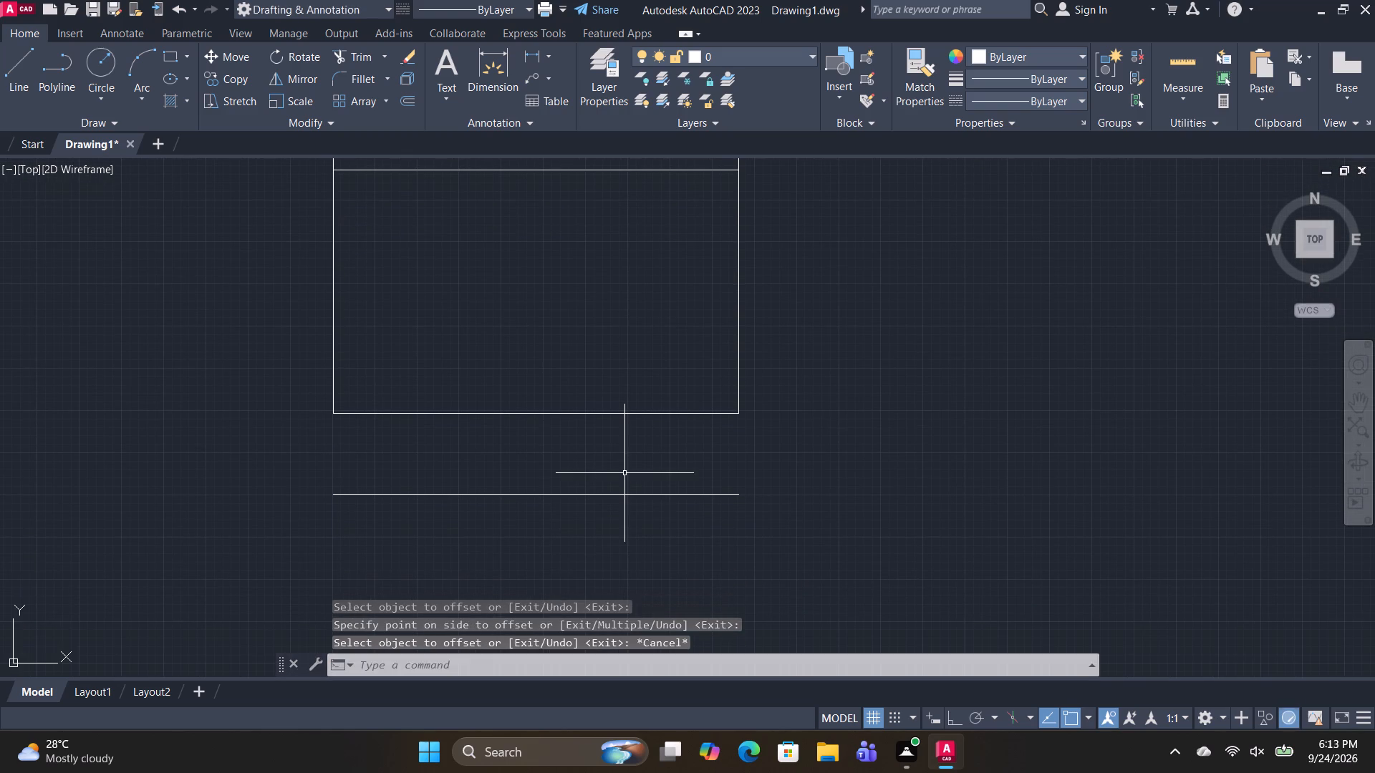
Extend the outline's left and right side lines down to the new line below the rectangle.
text(TR)
key(space)
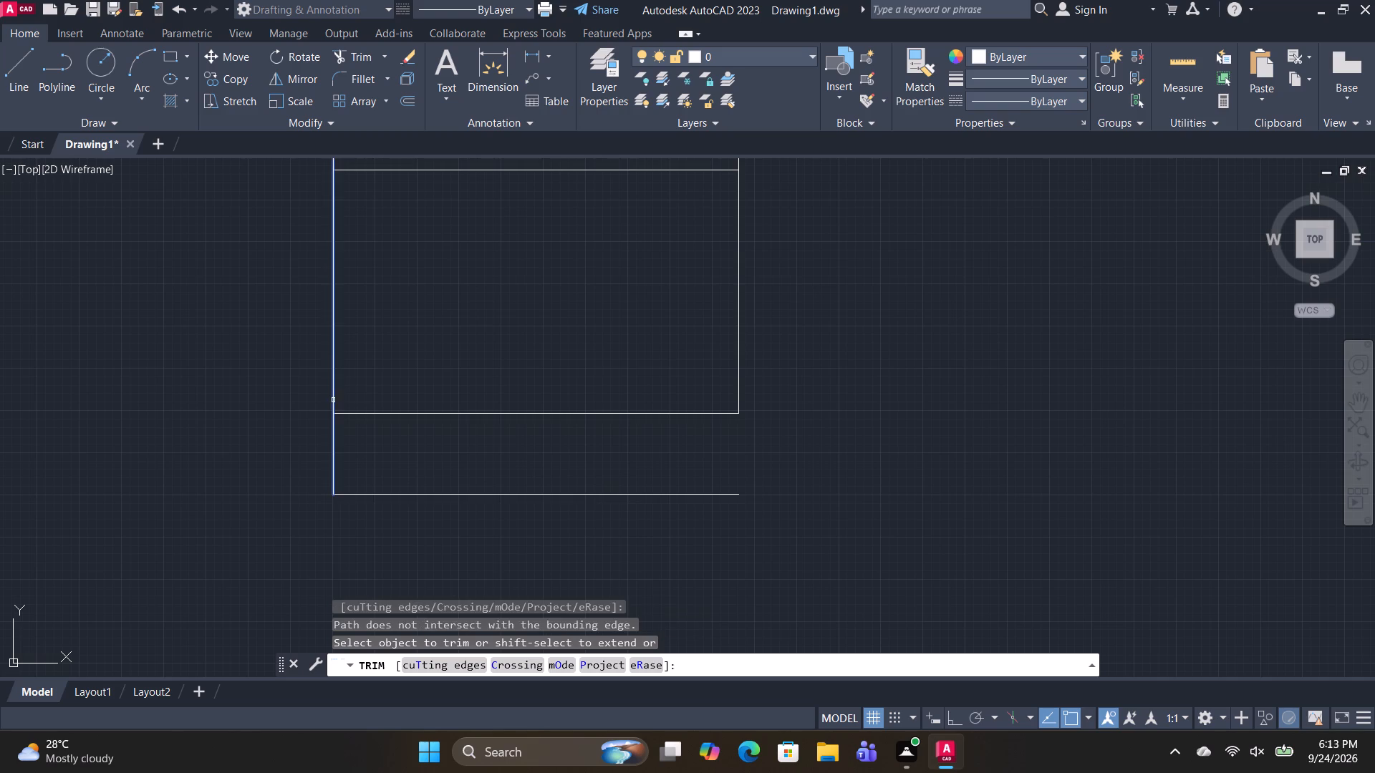
shift+click(333, 400)
shift+click(735, 394)
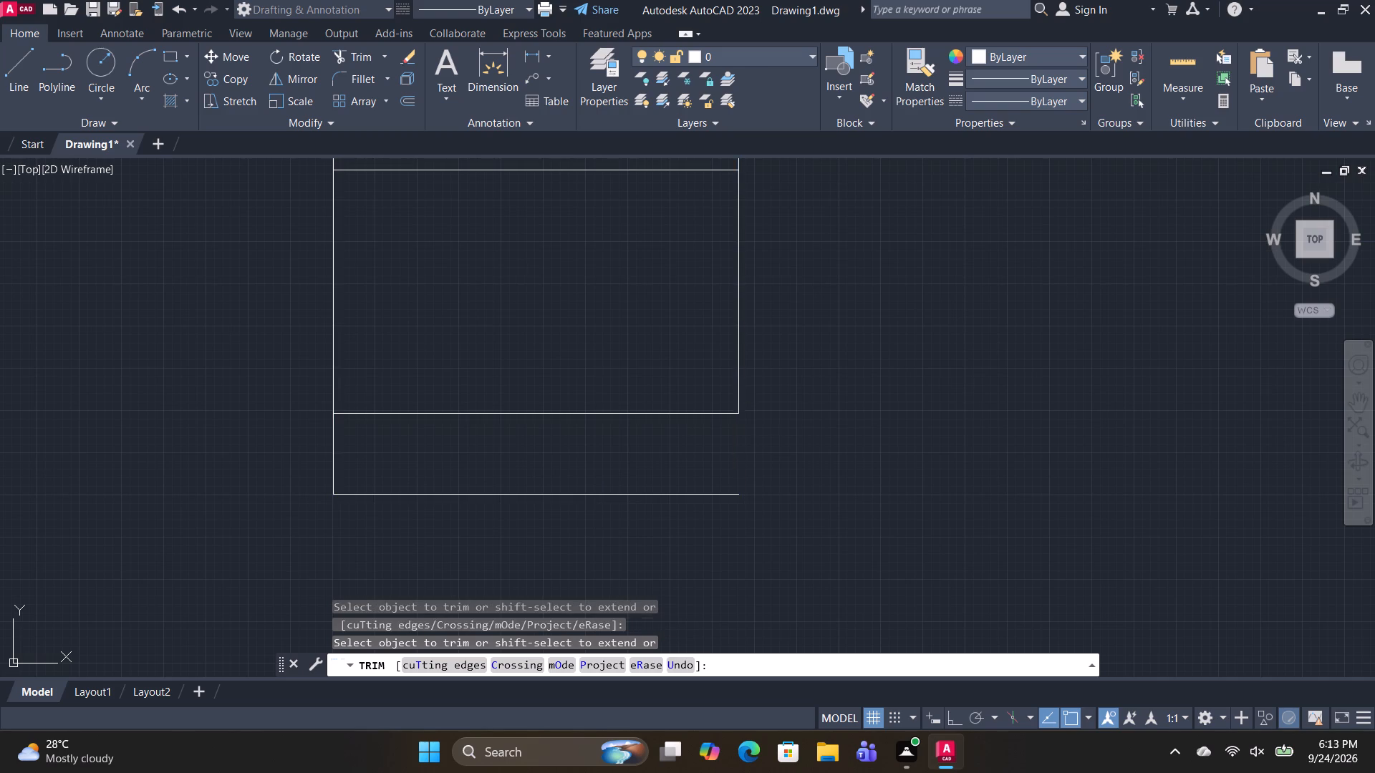
shift+click(768, 397)
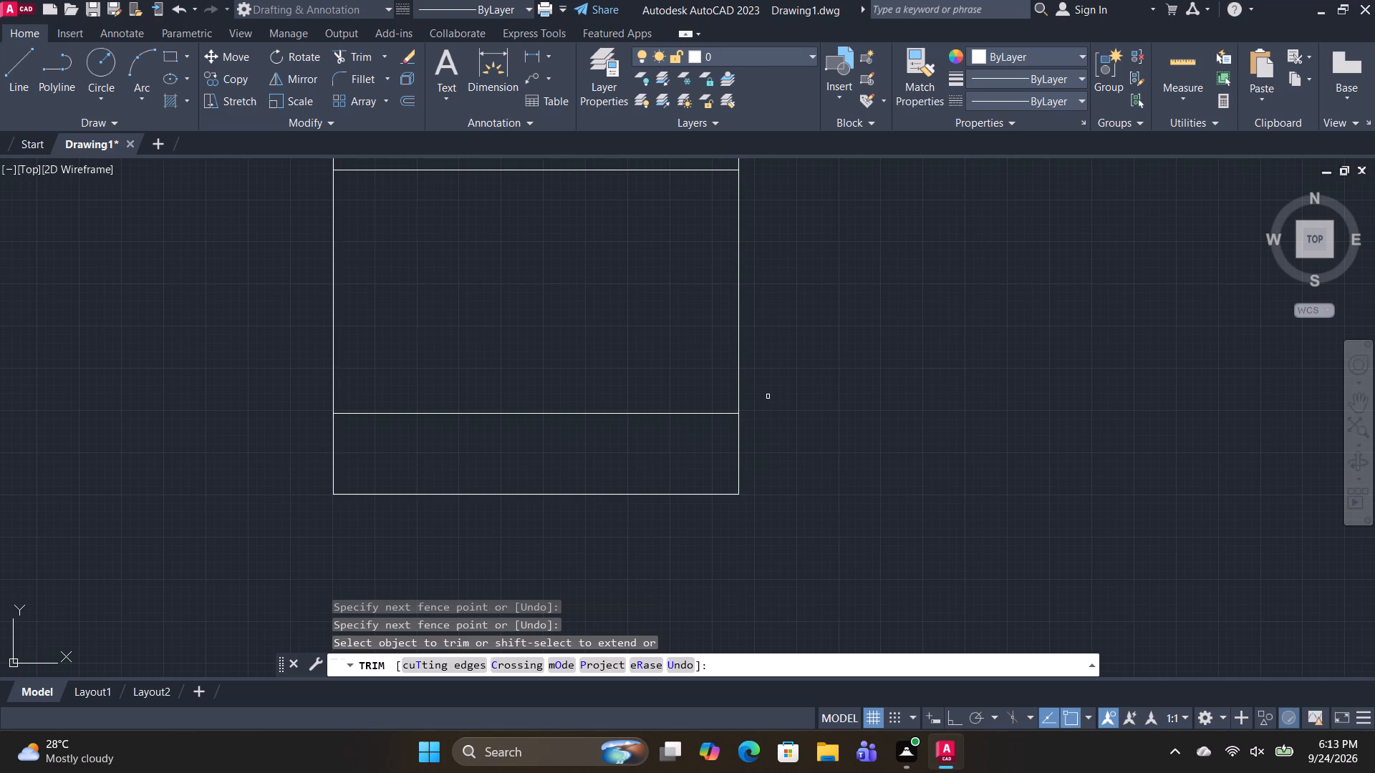
key(space)
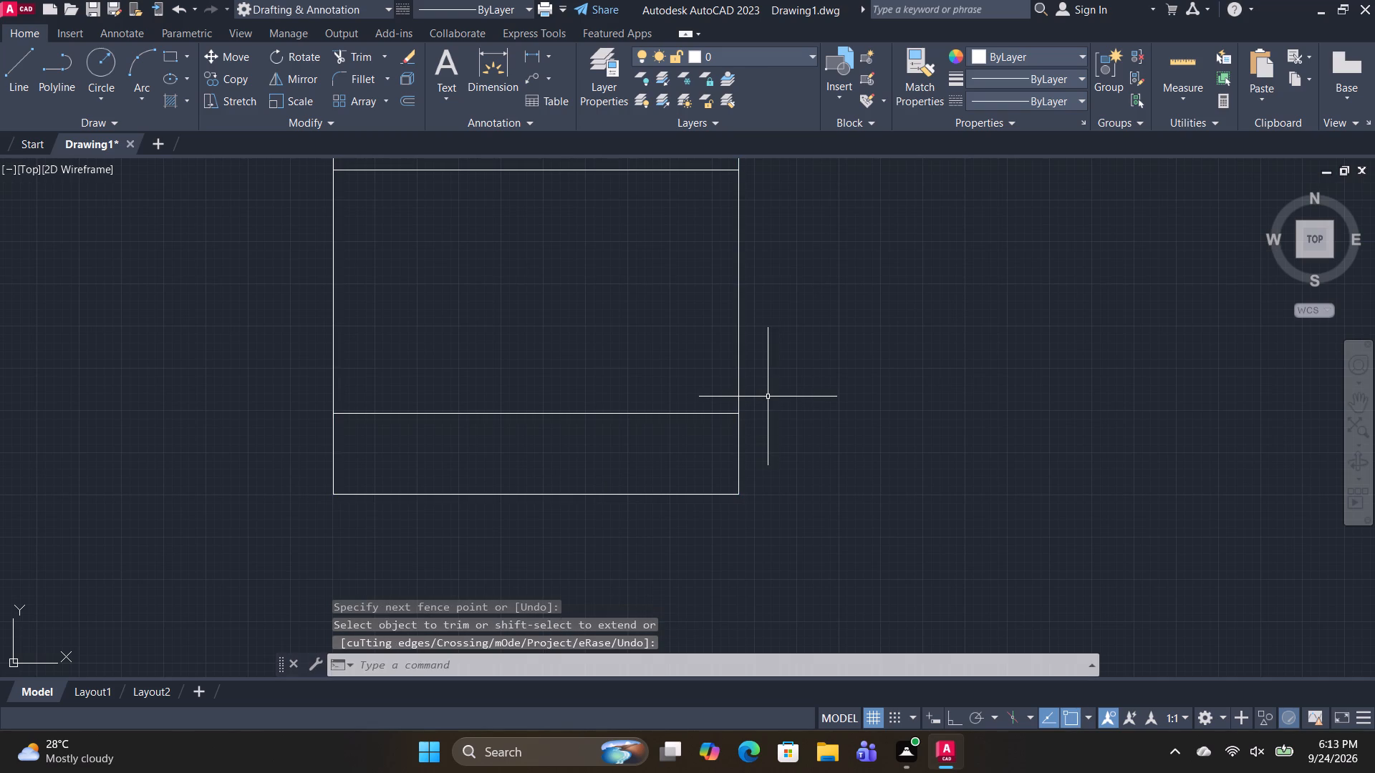
Offset the rectangle's original bottom line through a freely picked point slightly below it, using the Through option.
text(O T)
key(space)
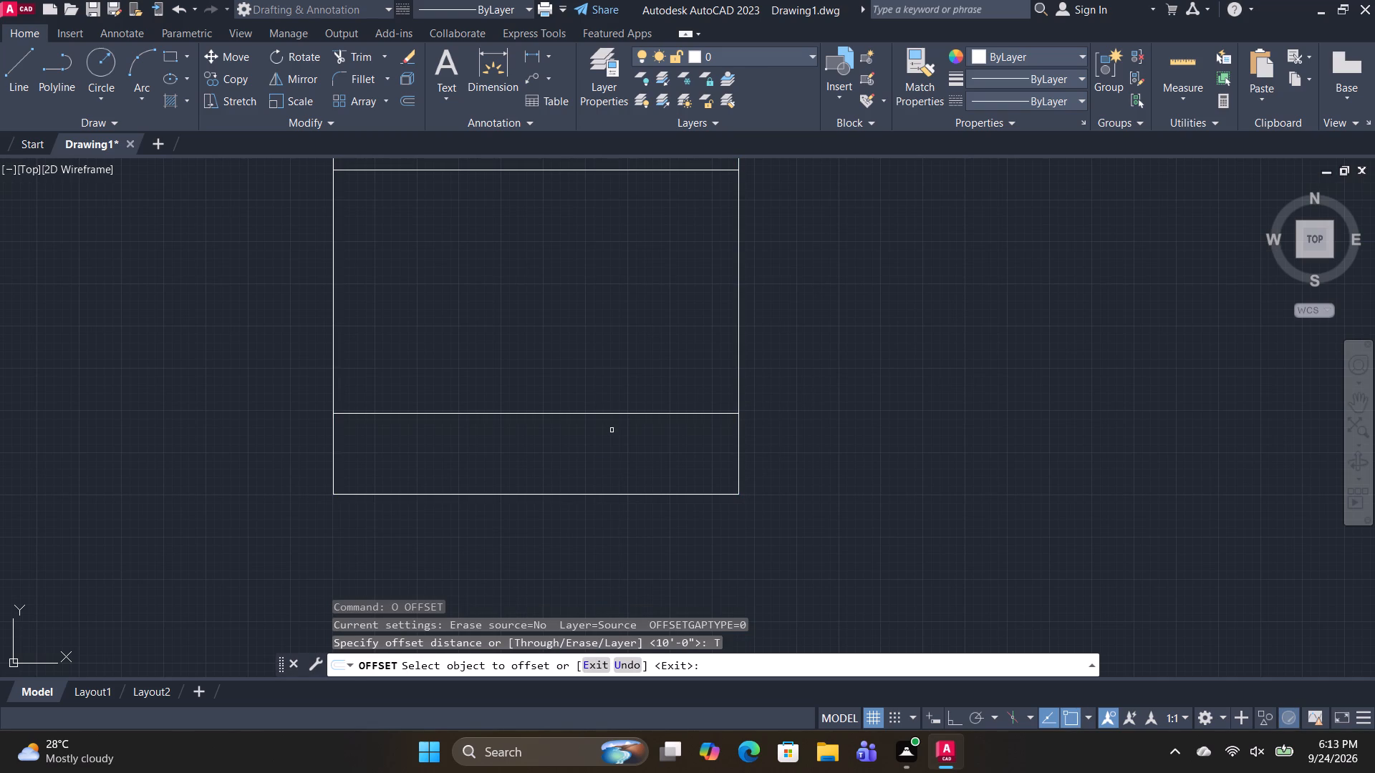
click(618, 414)
scroll(622, 422, up, 3)
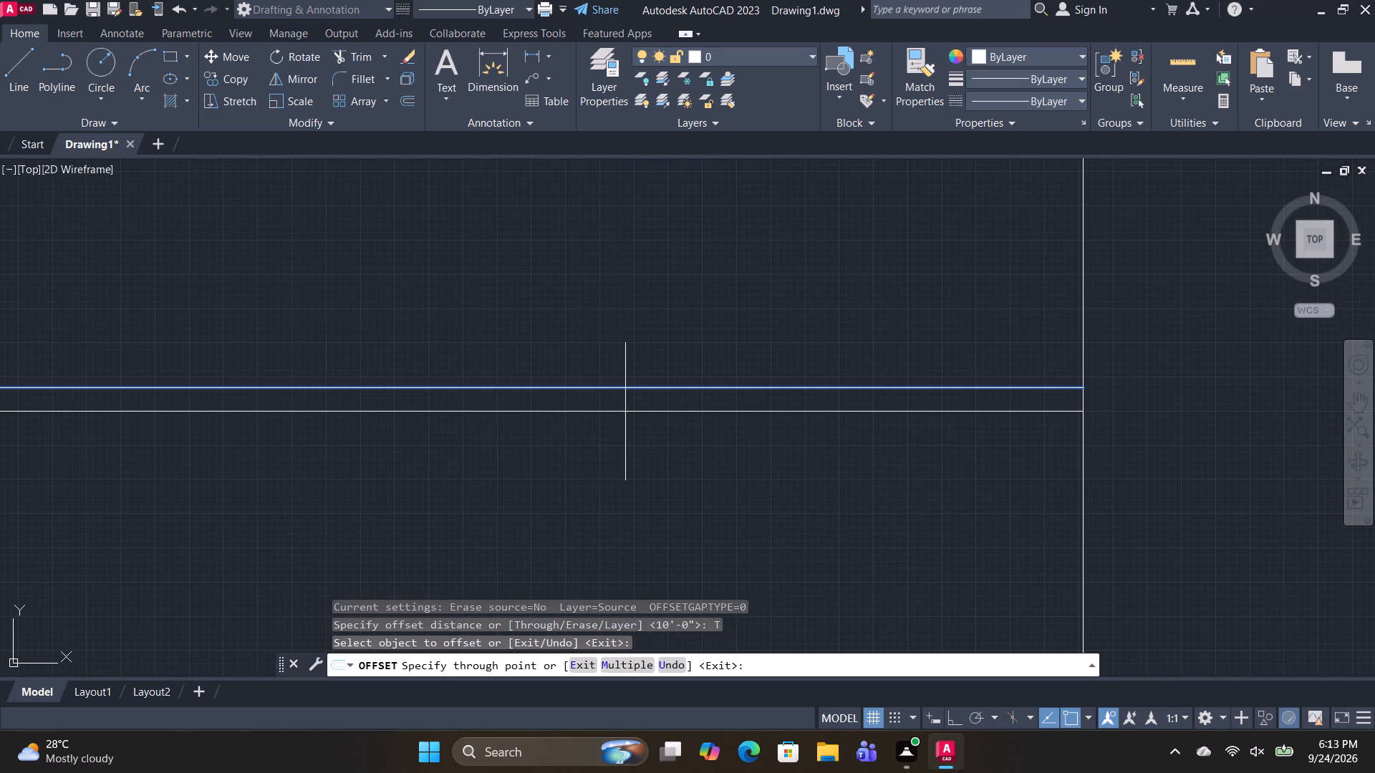
click(626, 417)
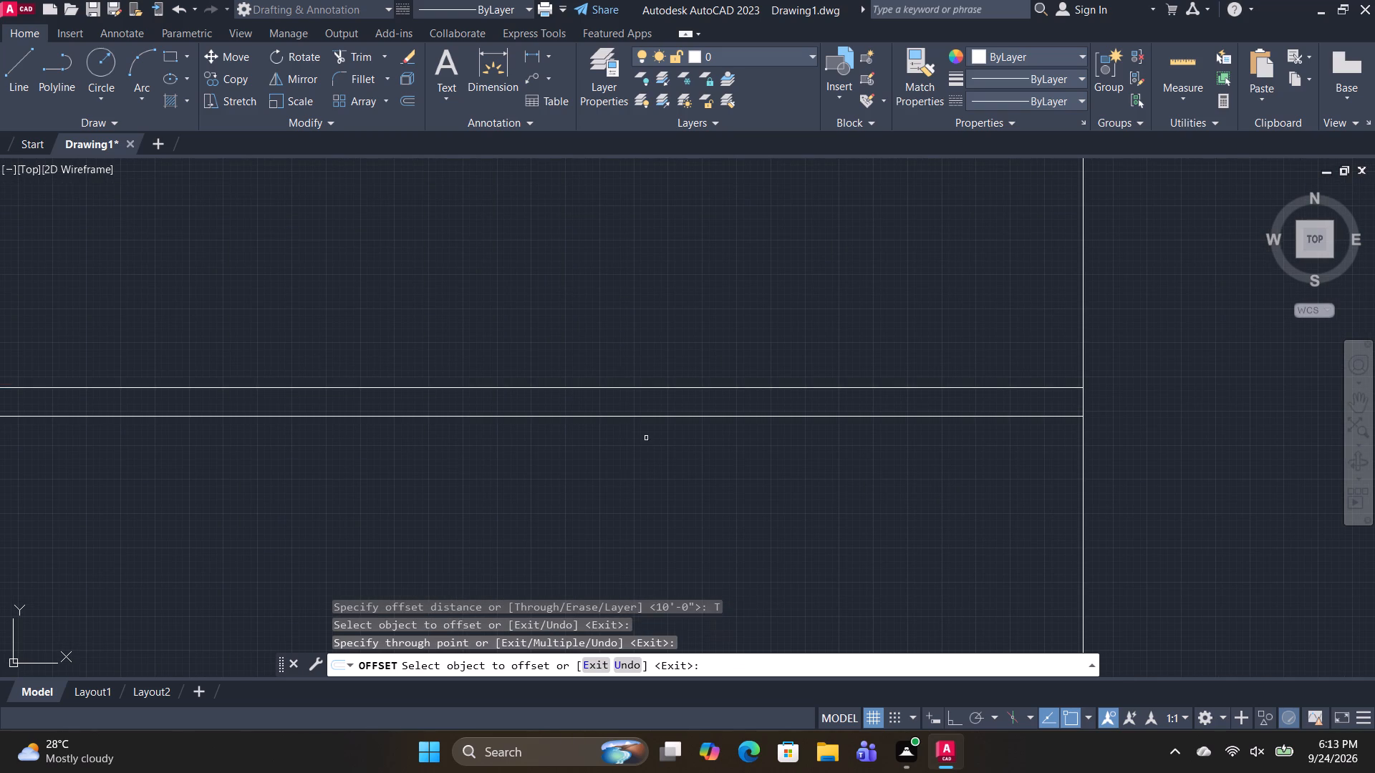
Move the newly offset line up to sit closer beneath the rectangle's original bottom line.
scroll(666, 465, down, 3)
middle_drag(672, 481, 685, 452)
scroll(685, 452, up, 2)
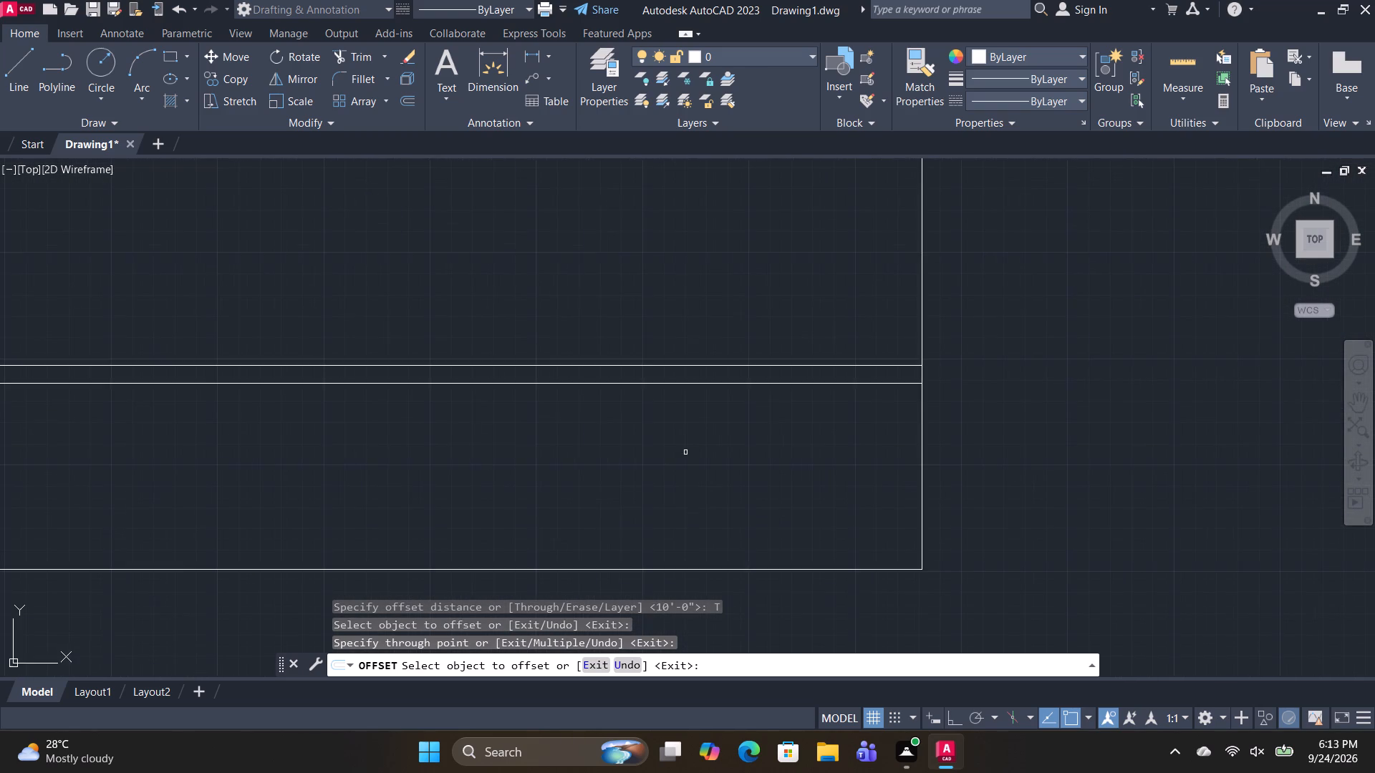
scroll(685, 451, up, 1)
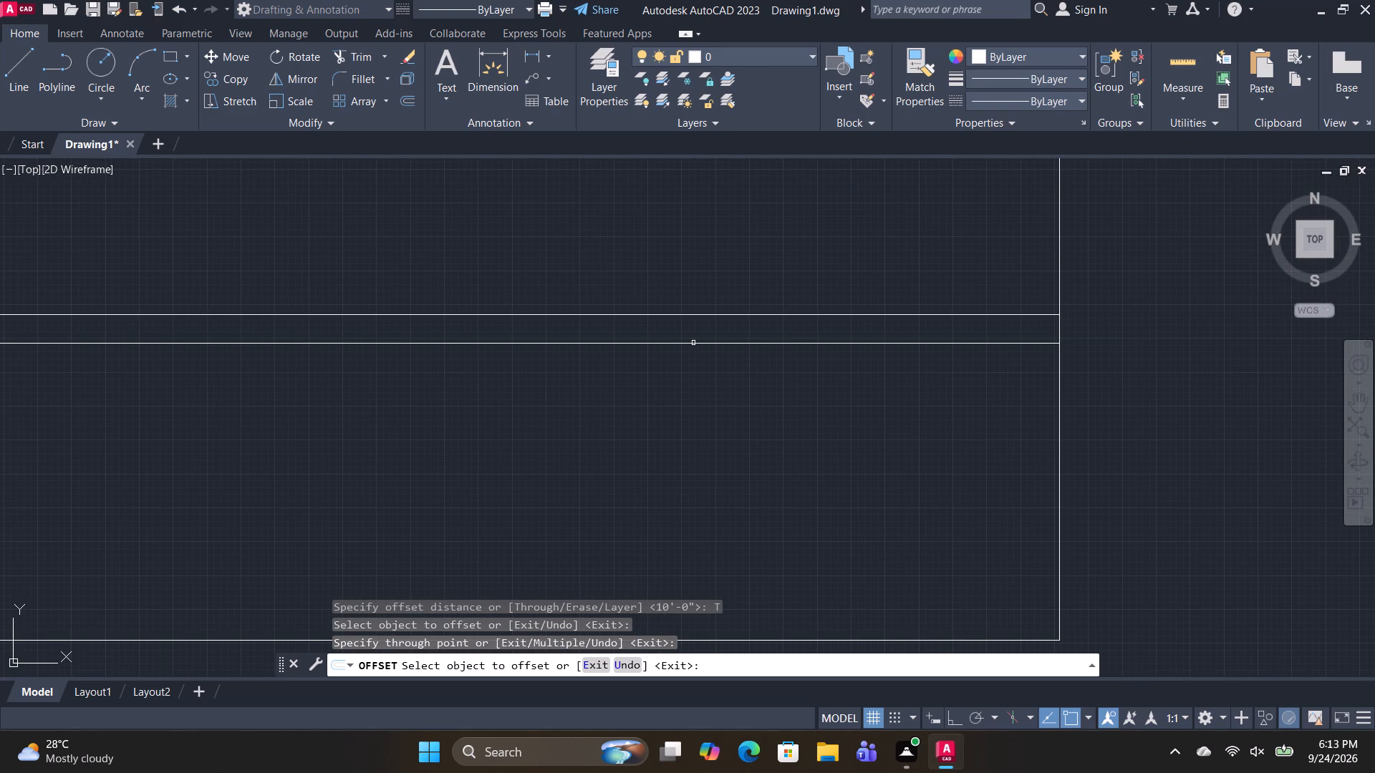
key(Escape)
key(m)
key(space)
click(693, 344)
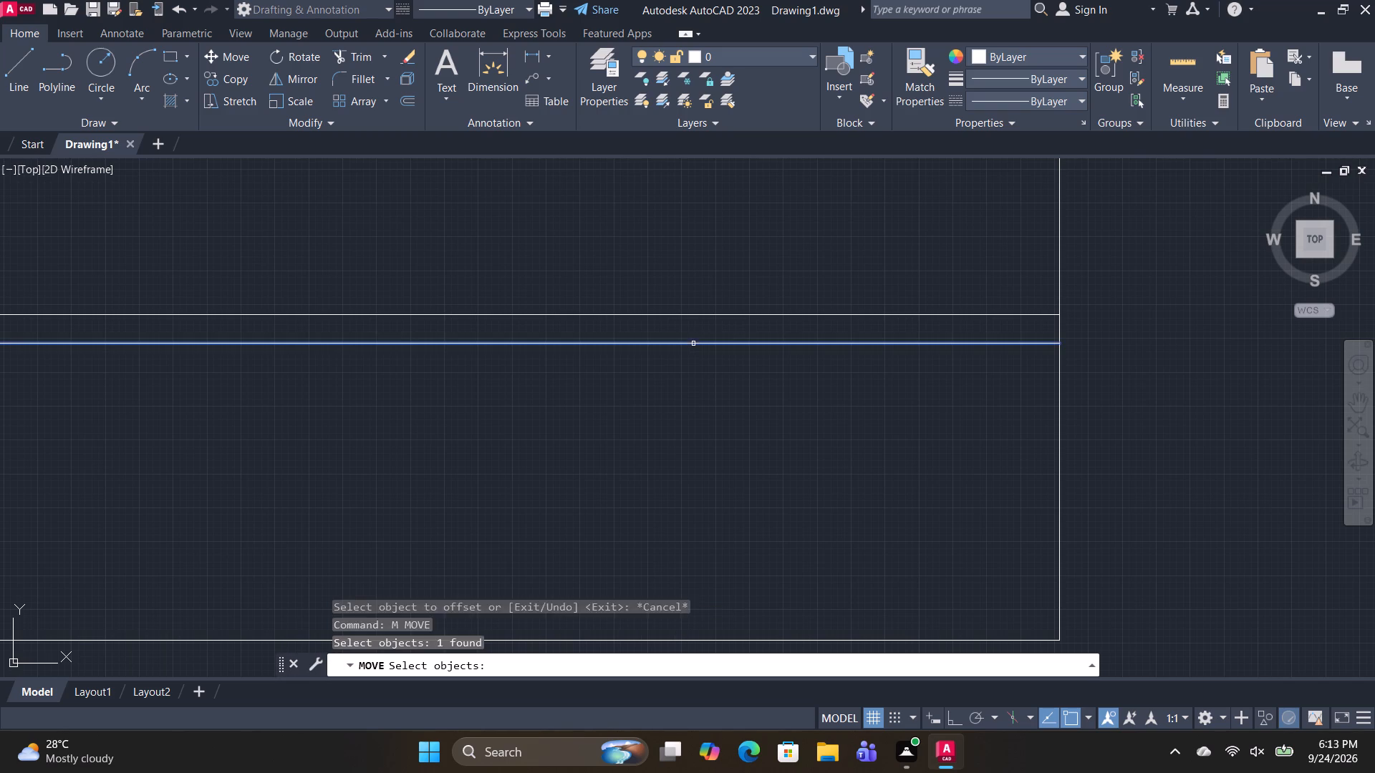
key(space)
click(693, 344)
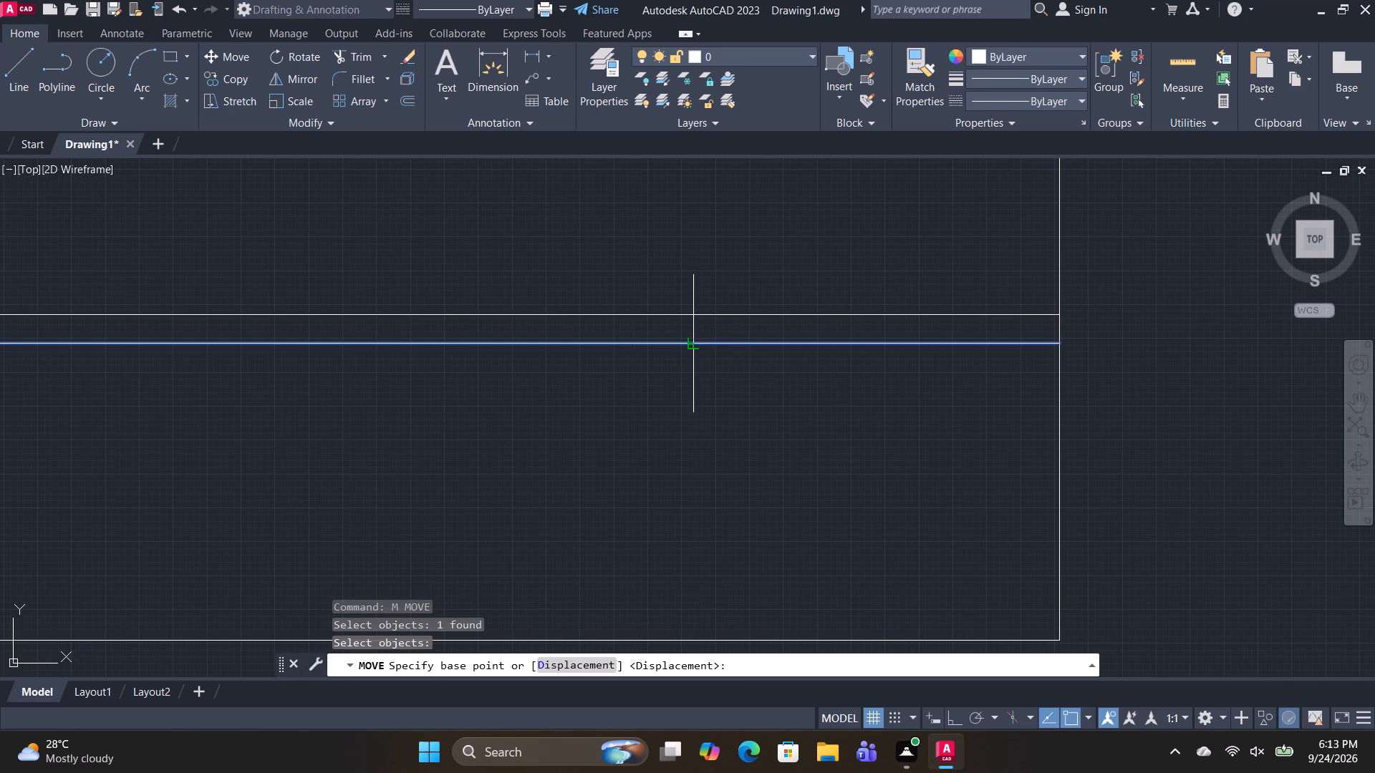
click(692, 346)
click(692, 327)
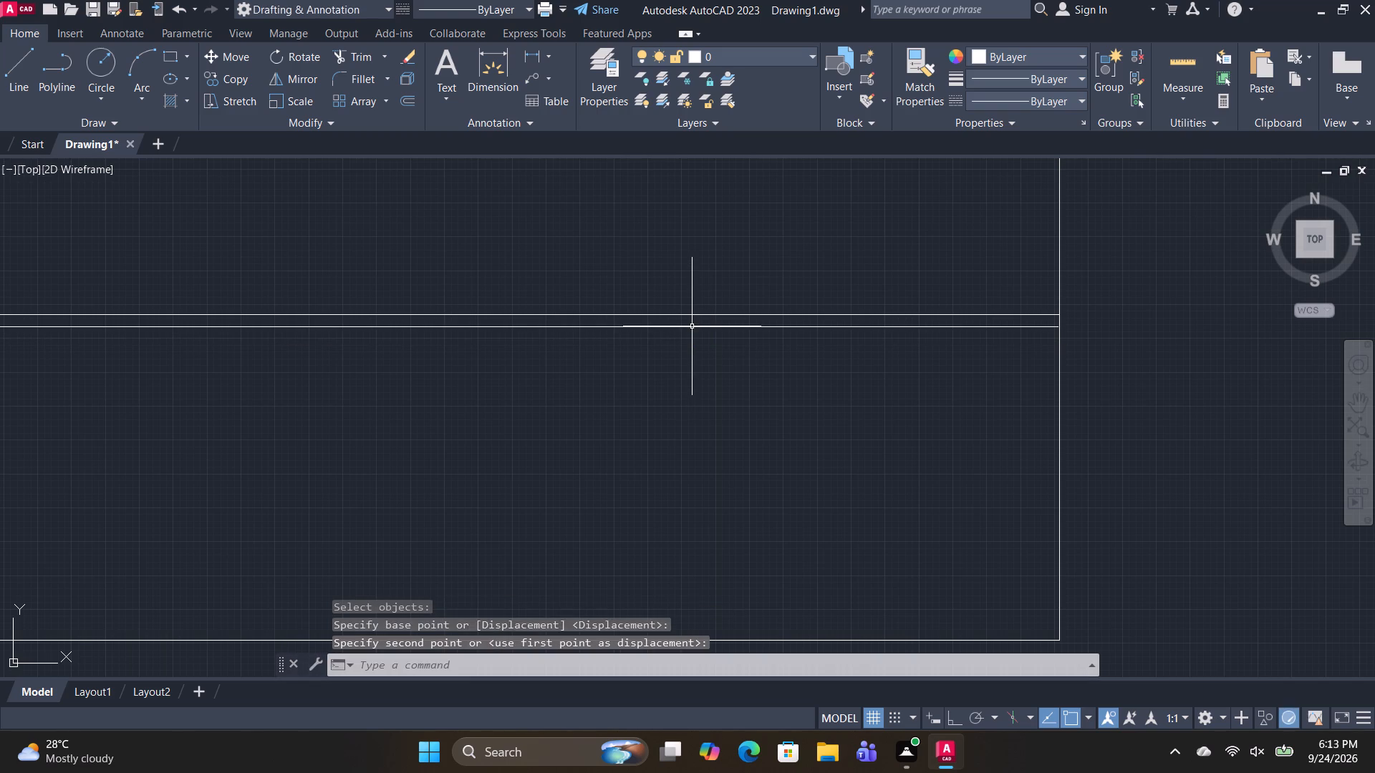
key(space)
scroll(662, 475, down, 1)
middle_drag(660, 495, 662, 450)
key(Escape)
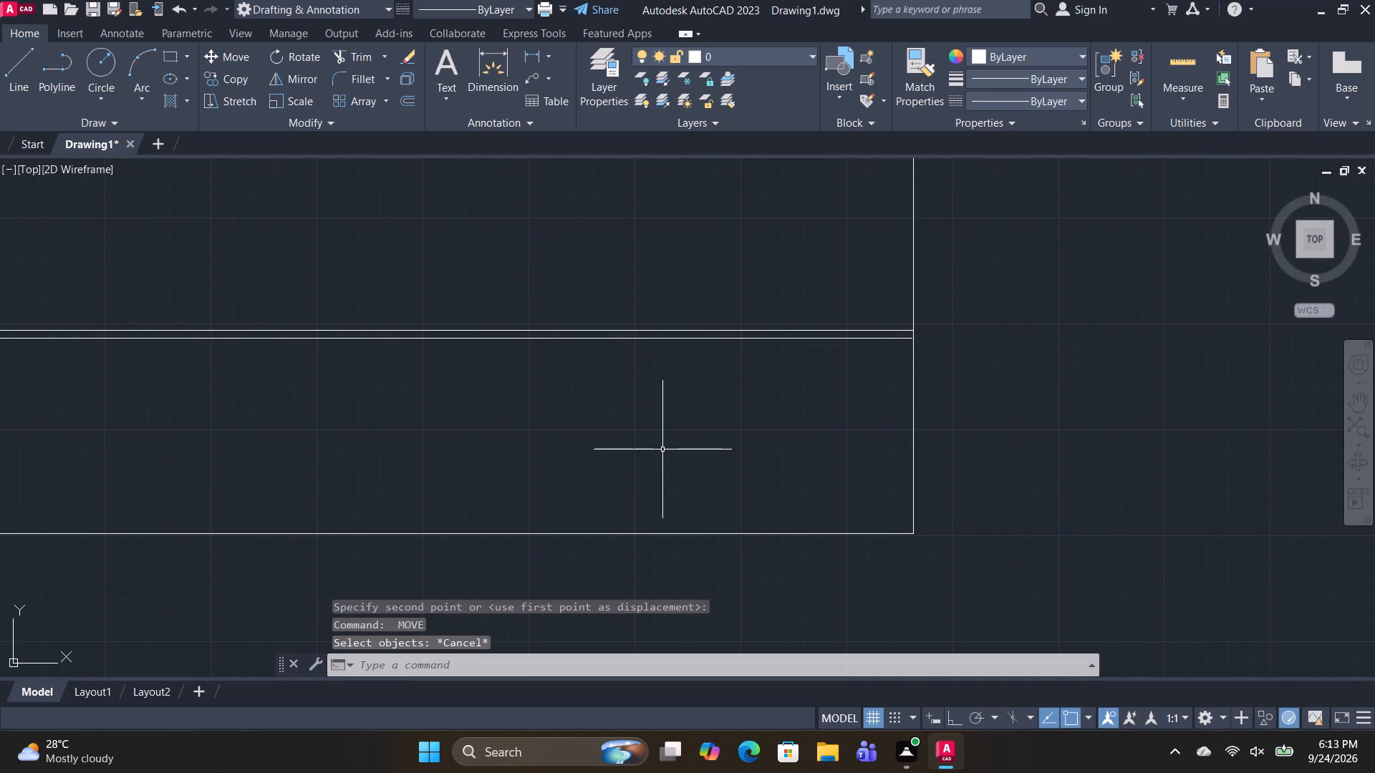
Offset the outline's left side line inward through a freely picked point left of the middle, using the Through option.
middle_drag(591, 472, 857, 439)
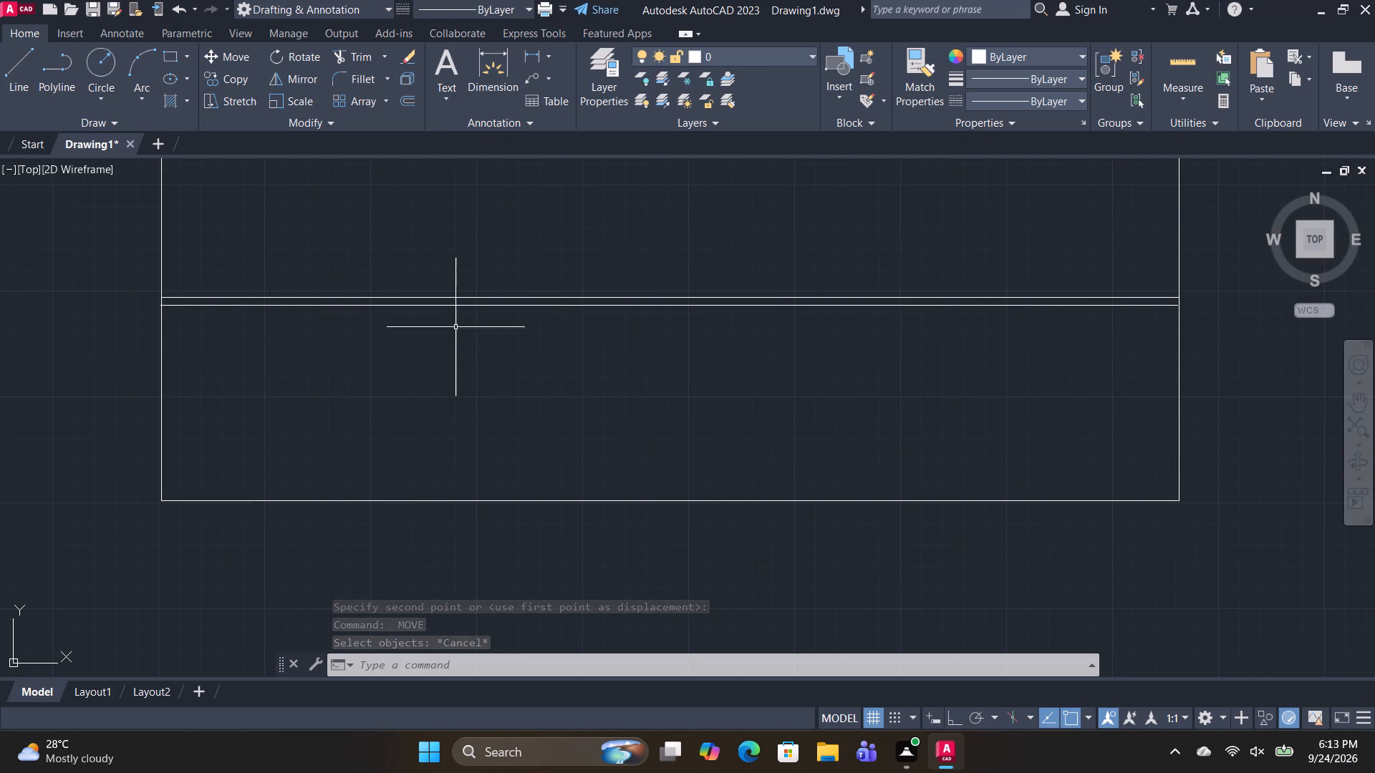
drag(251, 261, 185, 254)
click(98, 234)
text(O)
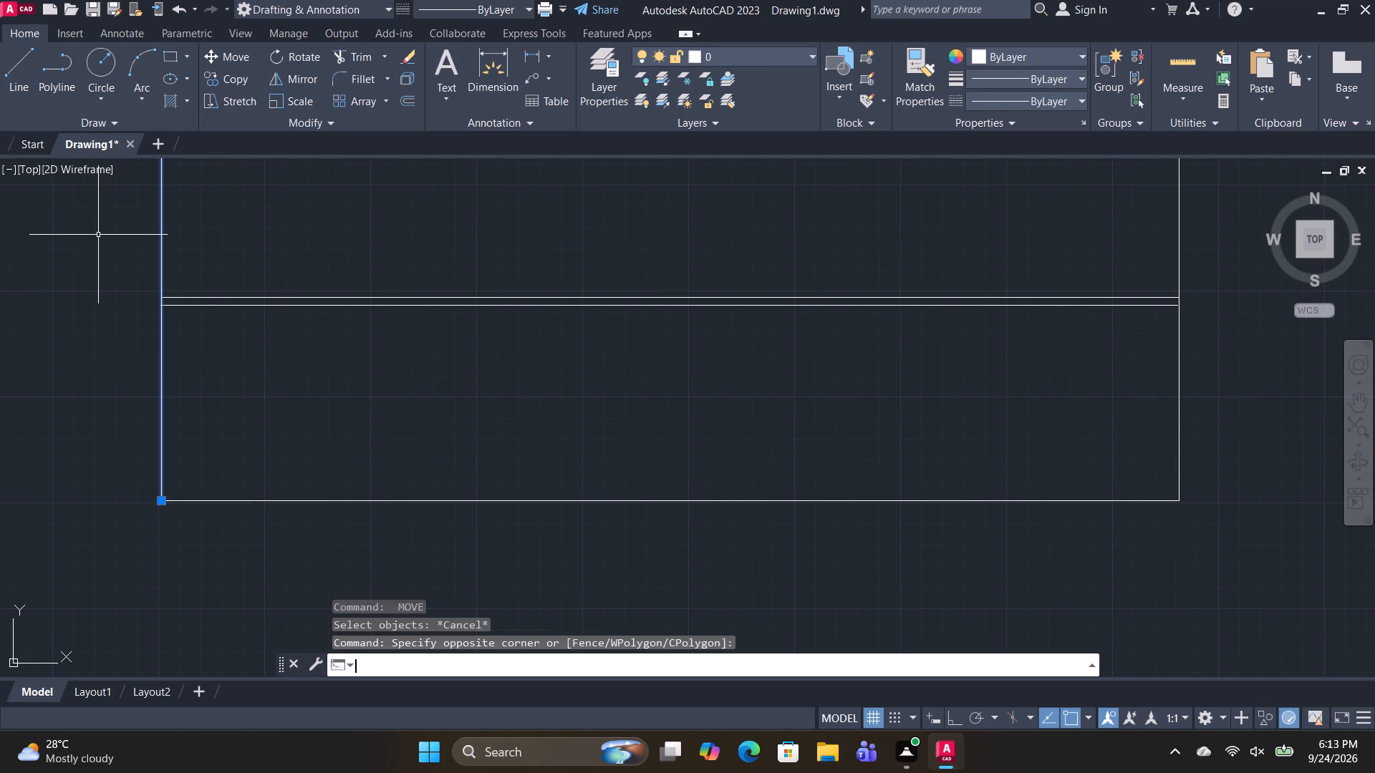
key(space)
key(t)
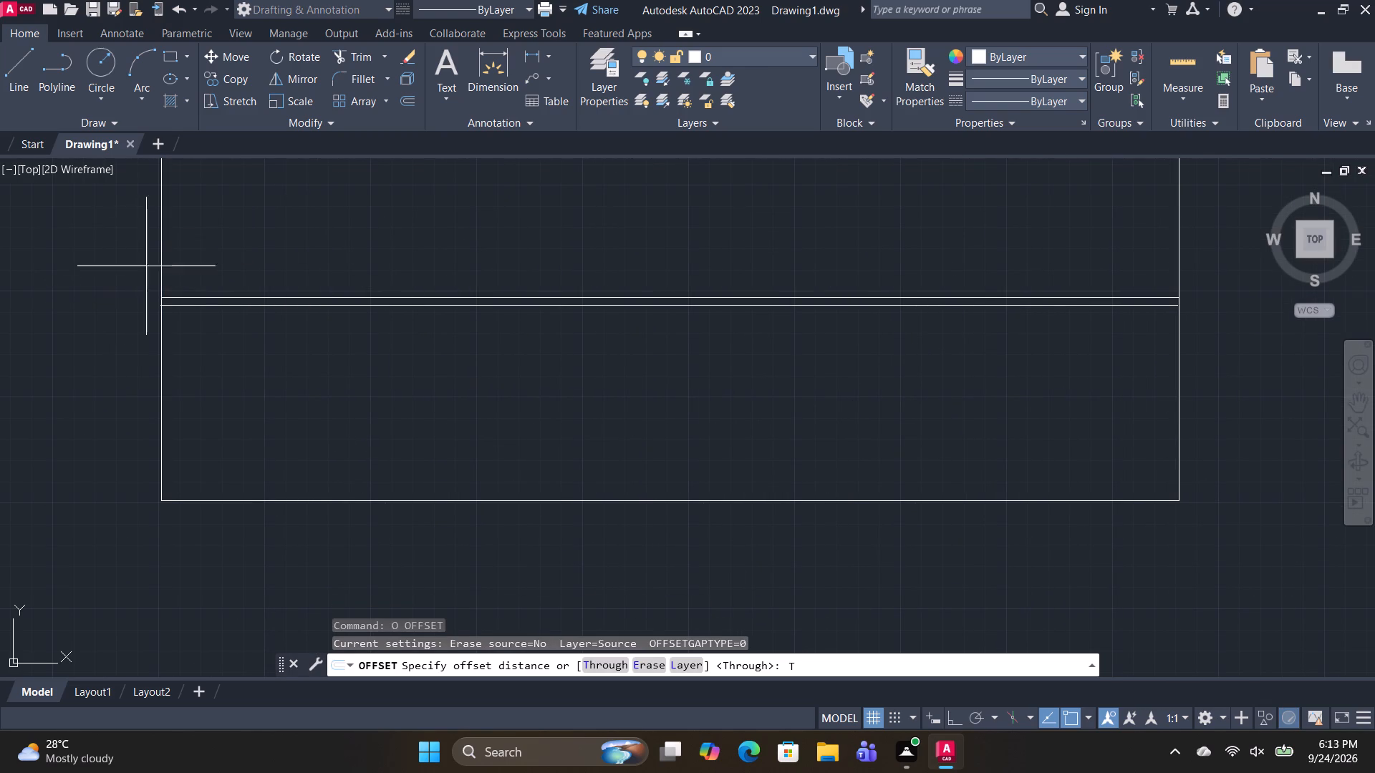
key(space)
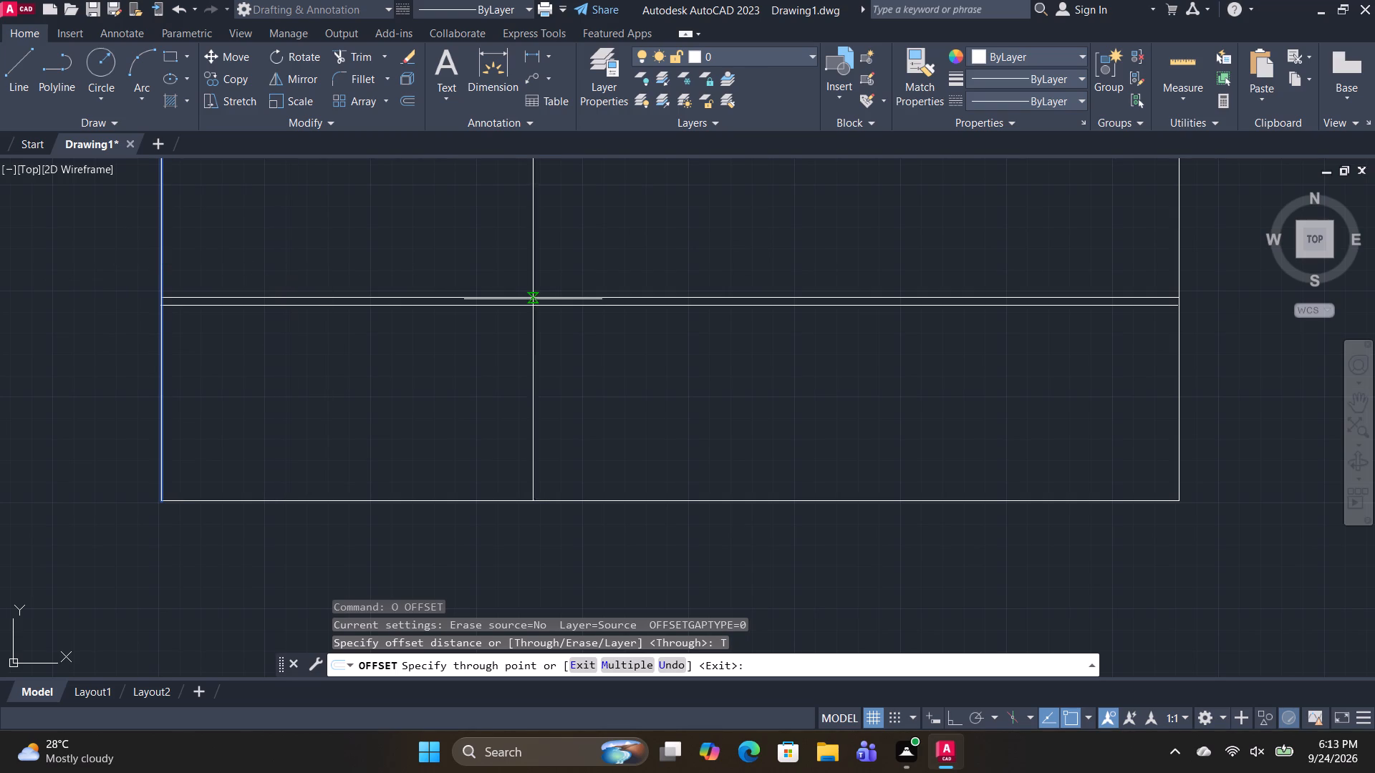
scroll(544, 298, down, 3)
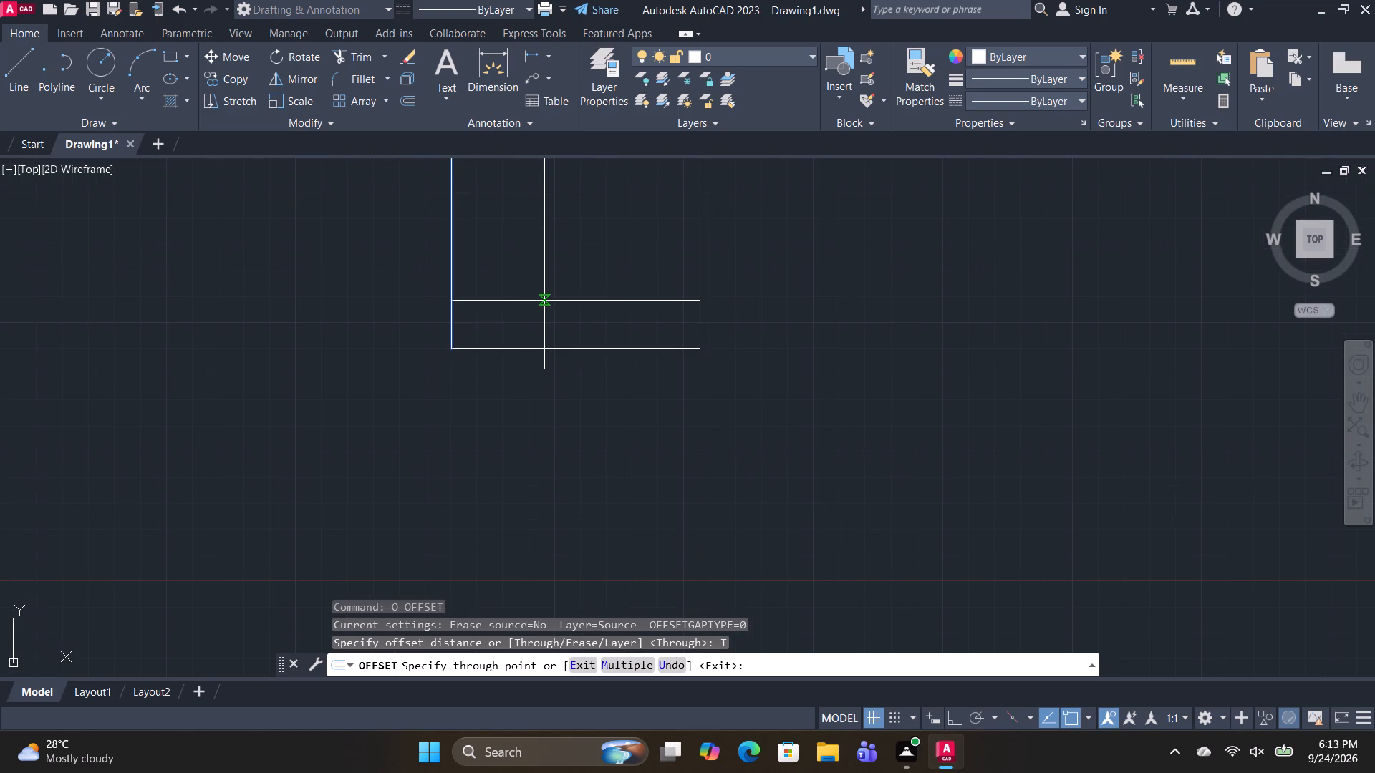
shift+middle_drag(548, 332, 549, 383)
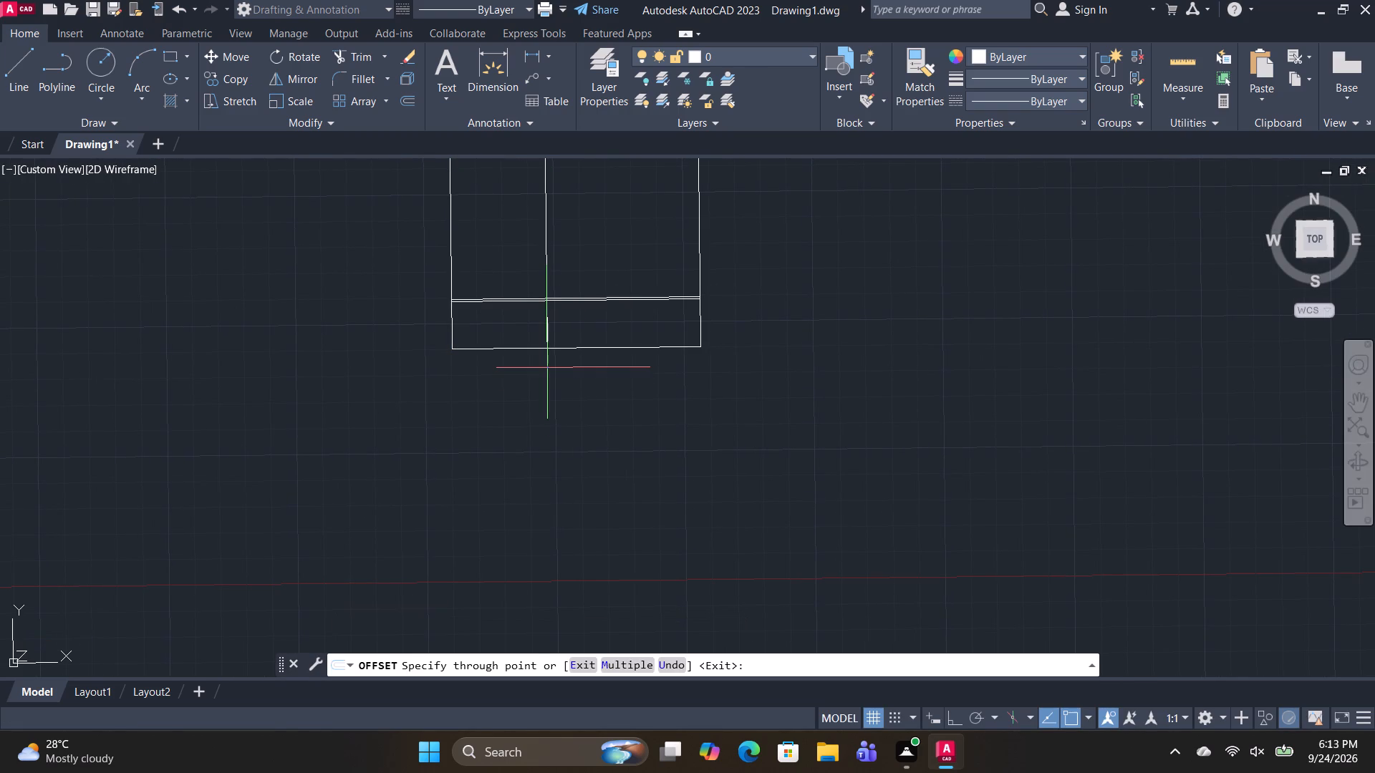
key(ctrl+z)
click(450, 260)
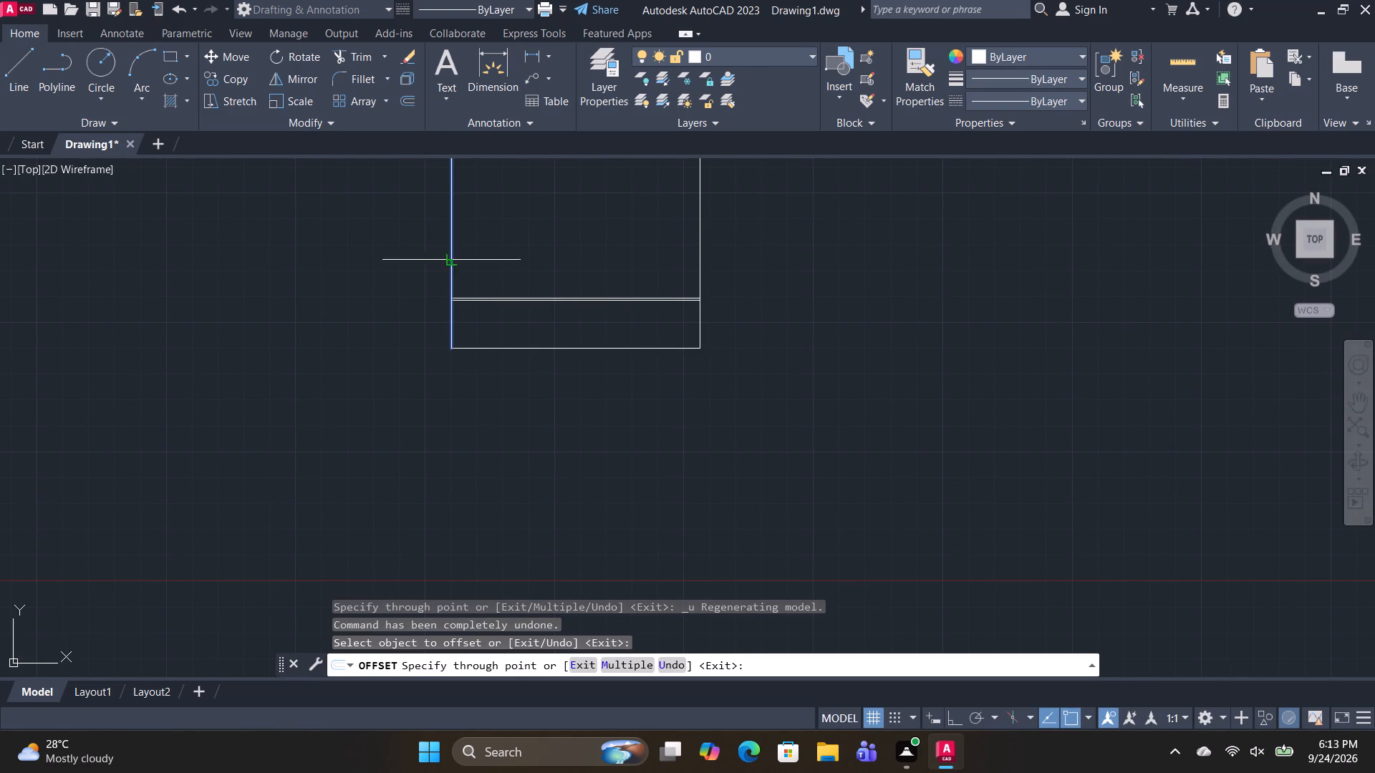
middle_drag(514, 262, 513, 424)
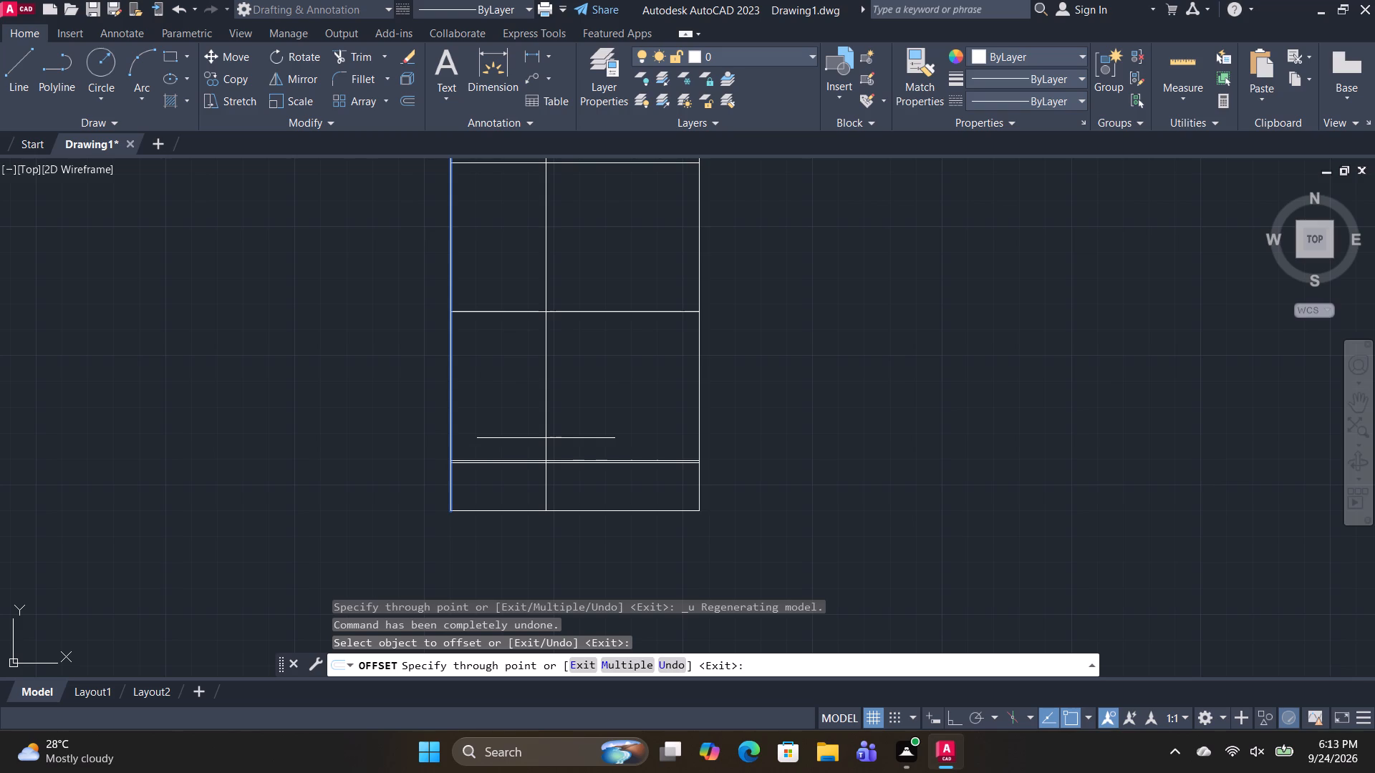
click(545, 438)
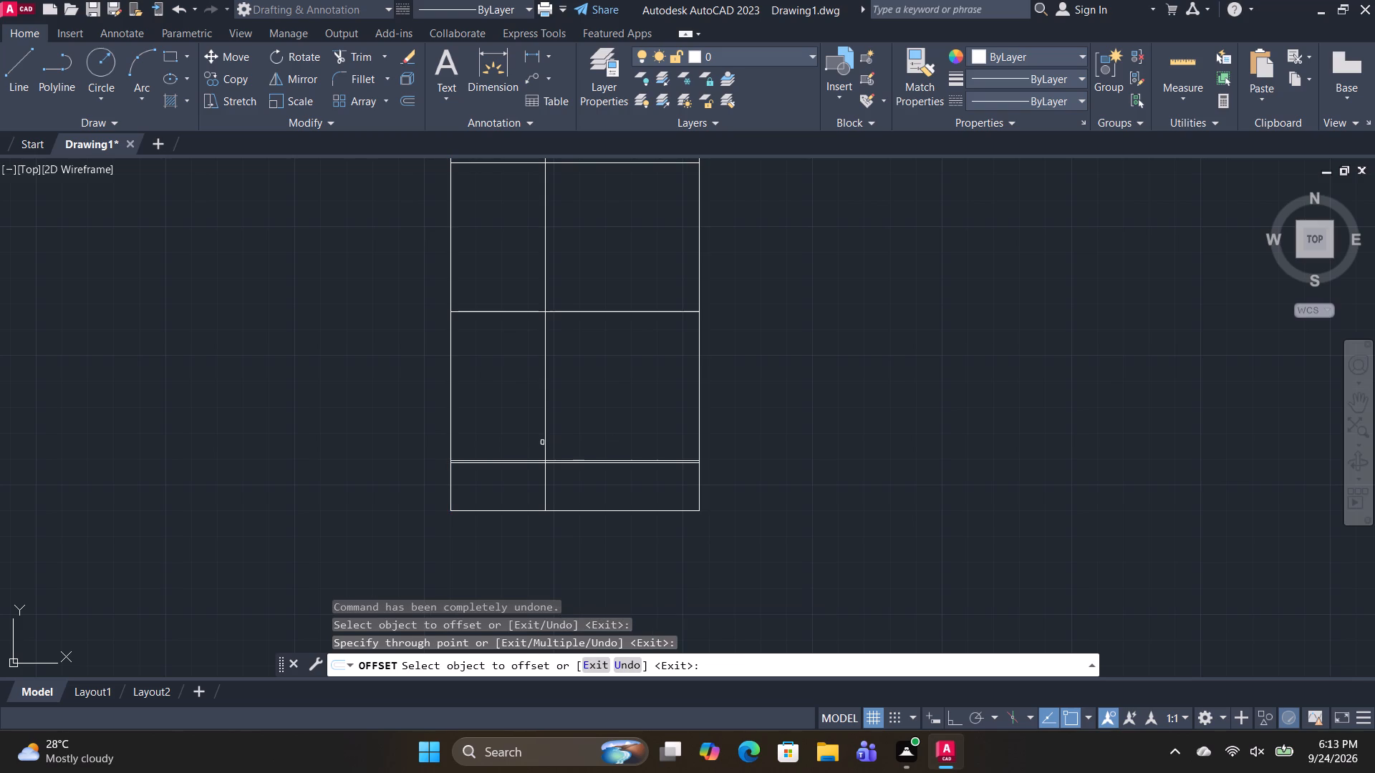
Offset the new vertical line through a point slightly to its right, forming a narrow vertical pair.
click(543, 439)
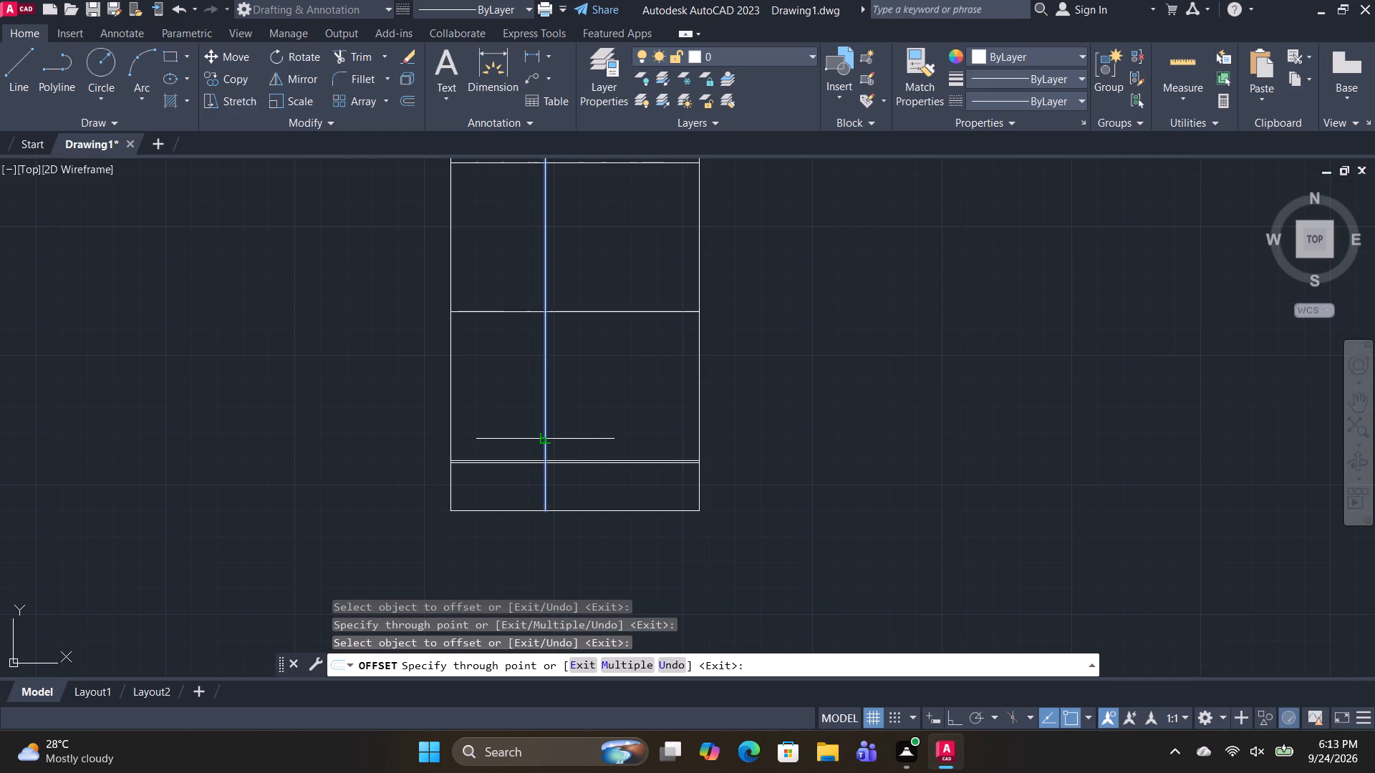
click(557, 440)
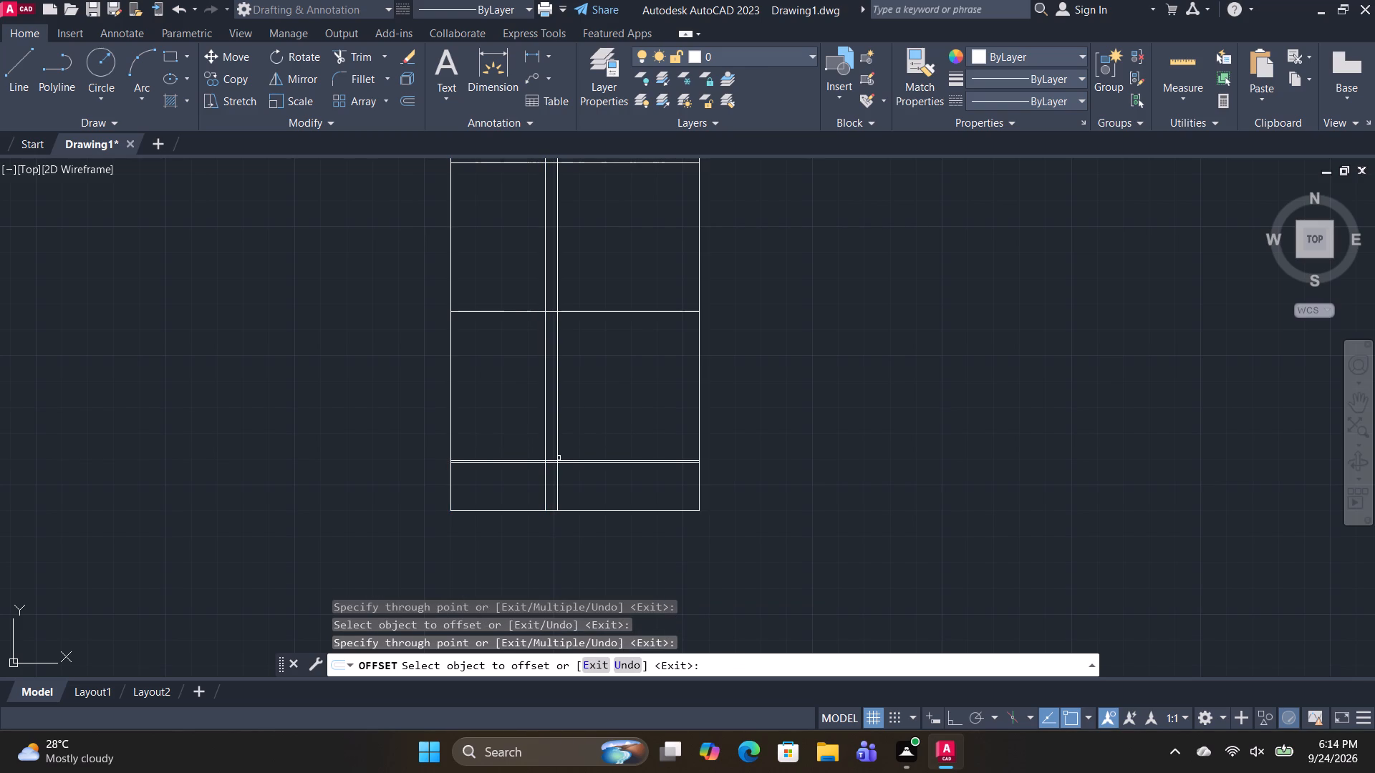
key(Escape)
Trim the second vertical line out of the bottom strip, and trim both vertical lines out of the upper two bays.
text(TR)
key(space)
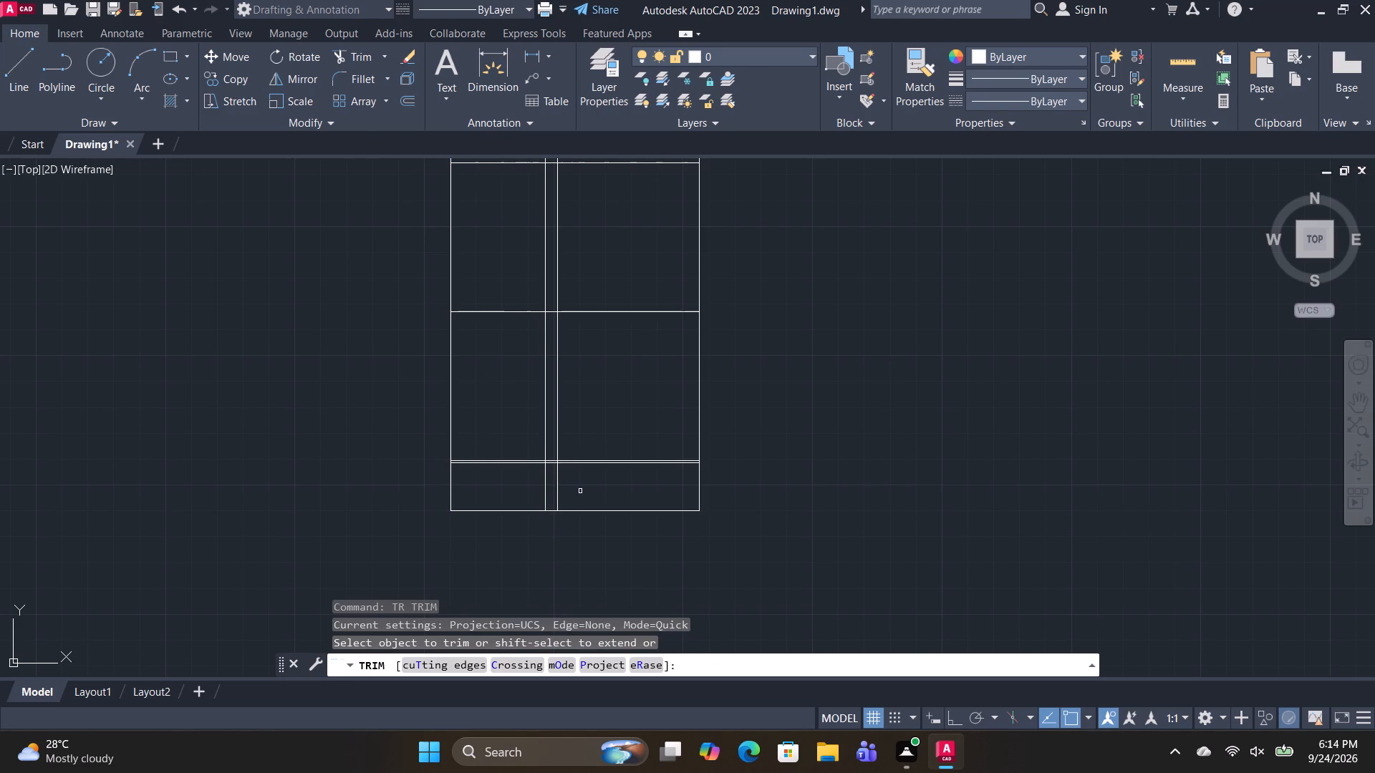
click(554, 488)
scroll(554, 318, up, 2)
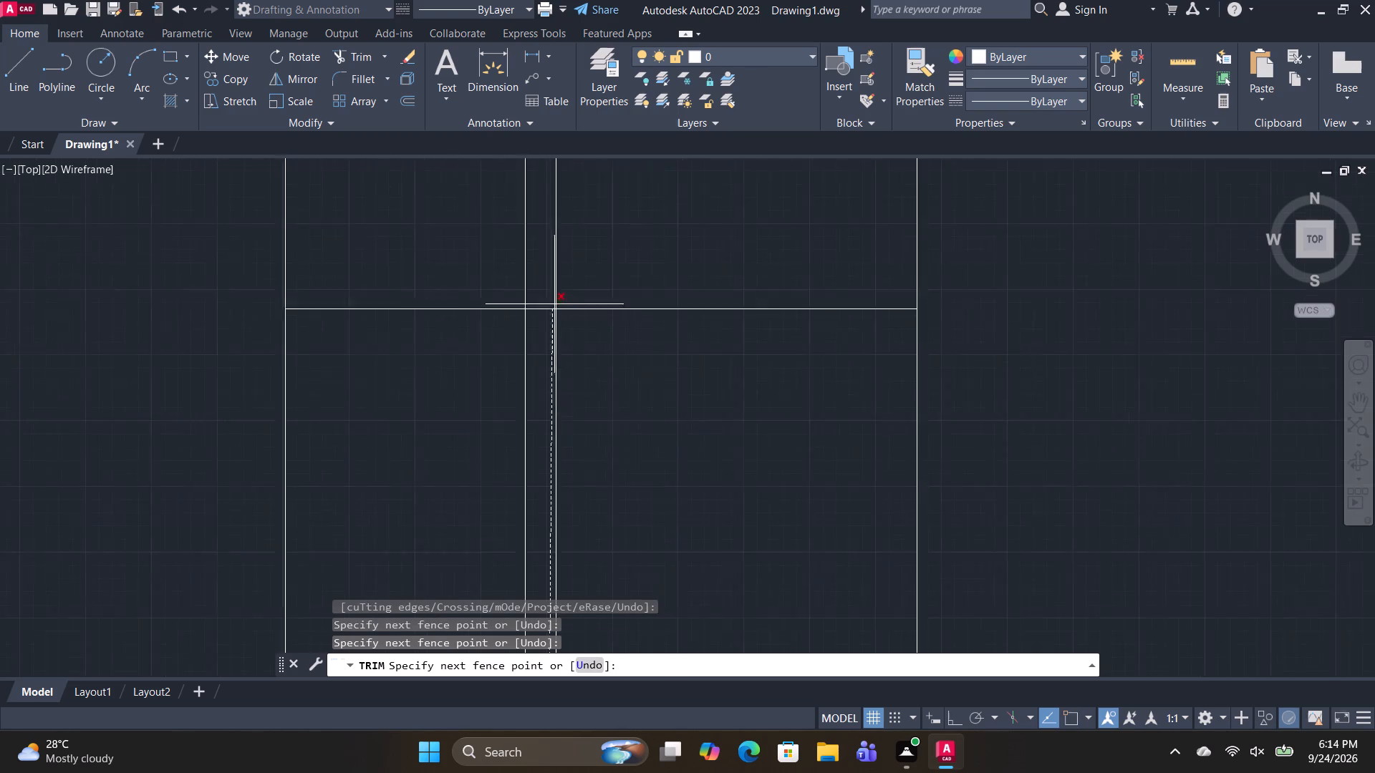
scroll(553, 303, up, 1)
scroll(727, 520, down, 4)
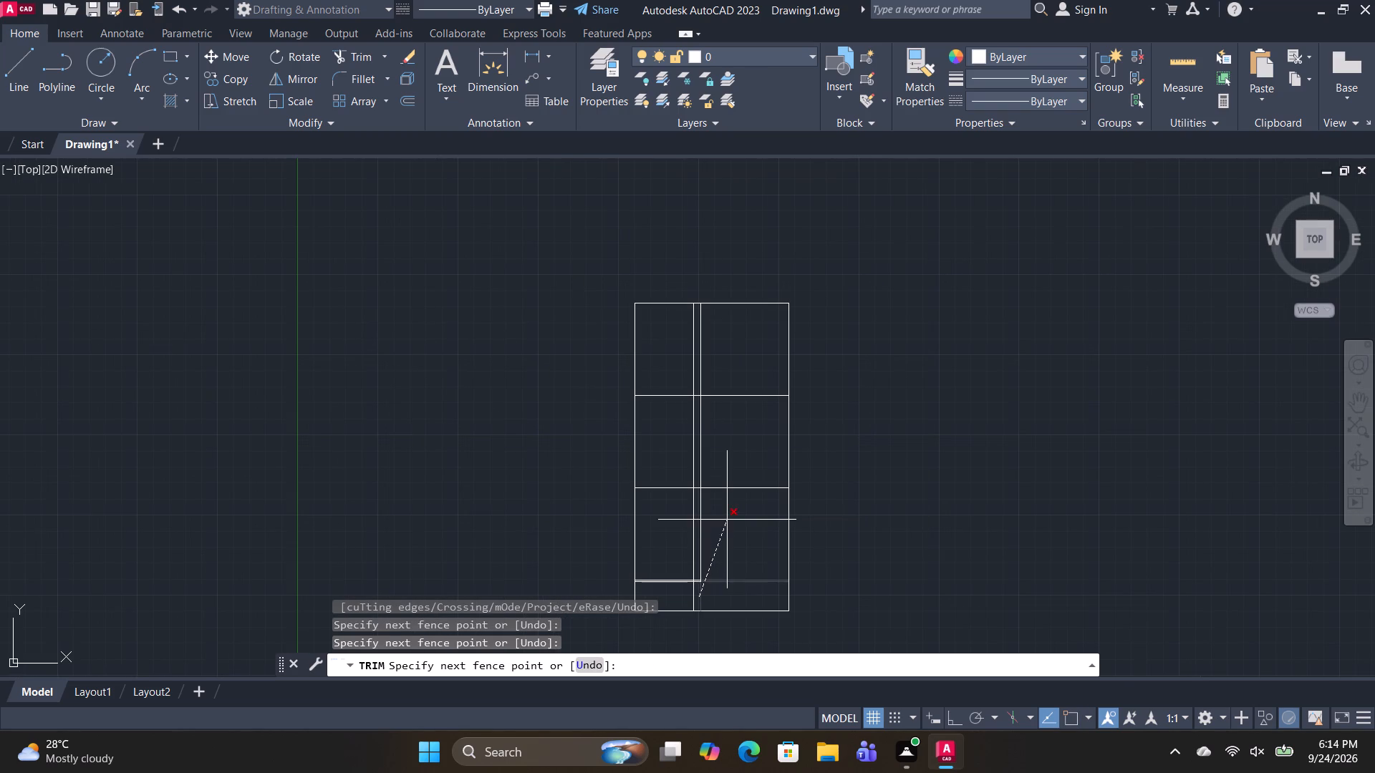
click(729, 586)
scroll(685, 392, up, 2)
drag(761, 482, 656, 483)
drag(746, 326, 662, 329)
scroll(738, 548, down, 1)
middle_drag(733, 554, 729, 510)
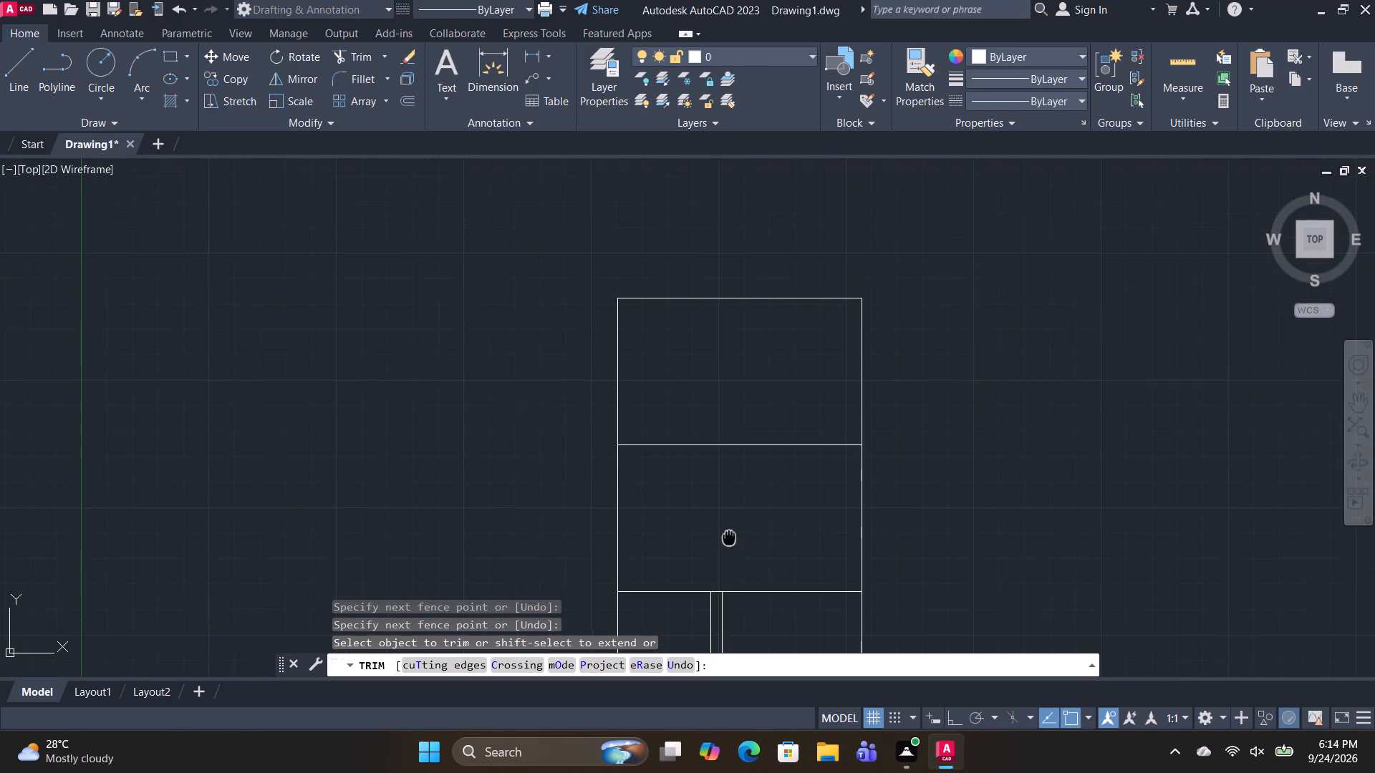
middle_drag(729, 510, 561, 359)
middle_drag(589, 585, 586, 419)
scroll(556, 428, up, 2)
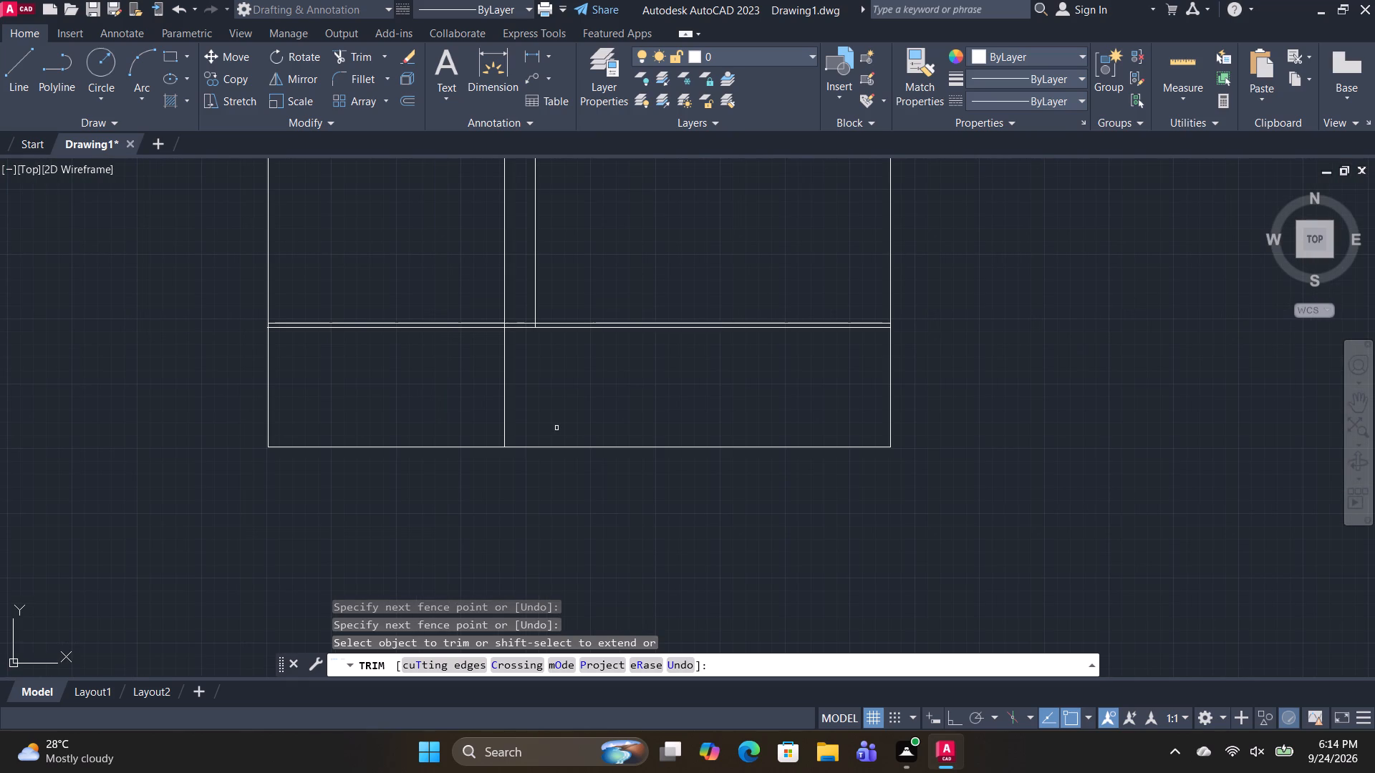
key(space)
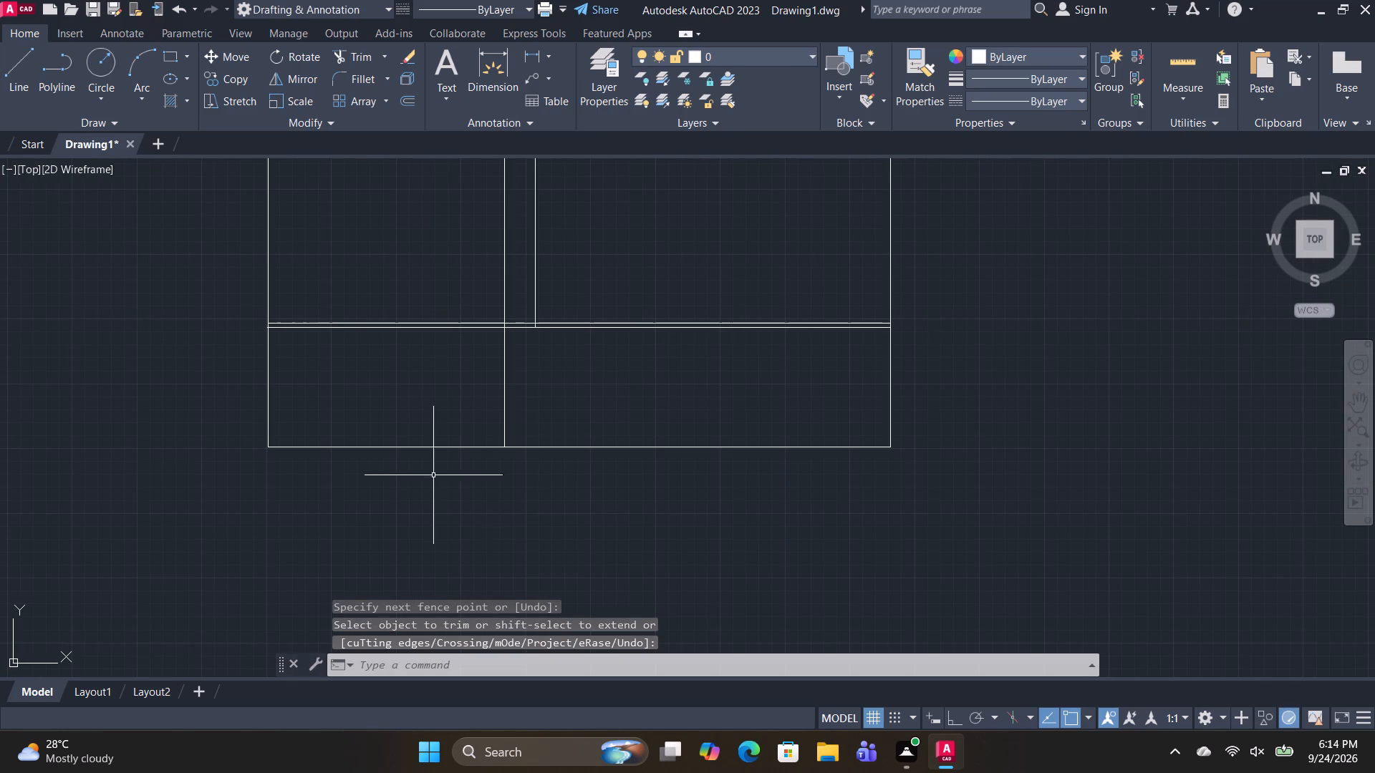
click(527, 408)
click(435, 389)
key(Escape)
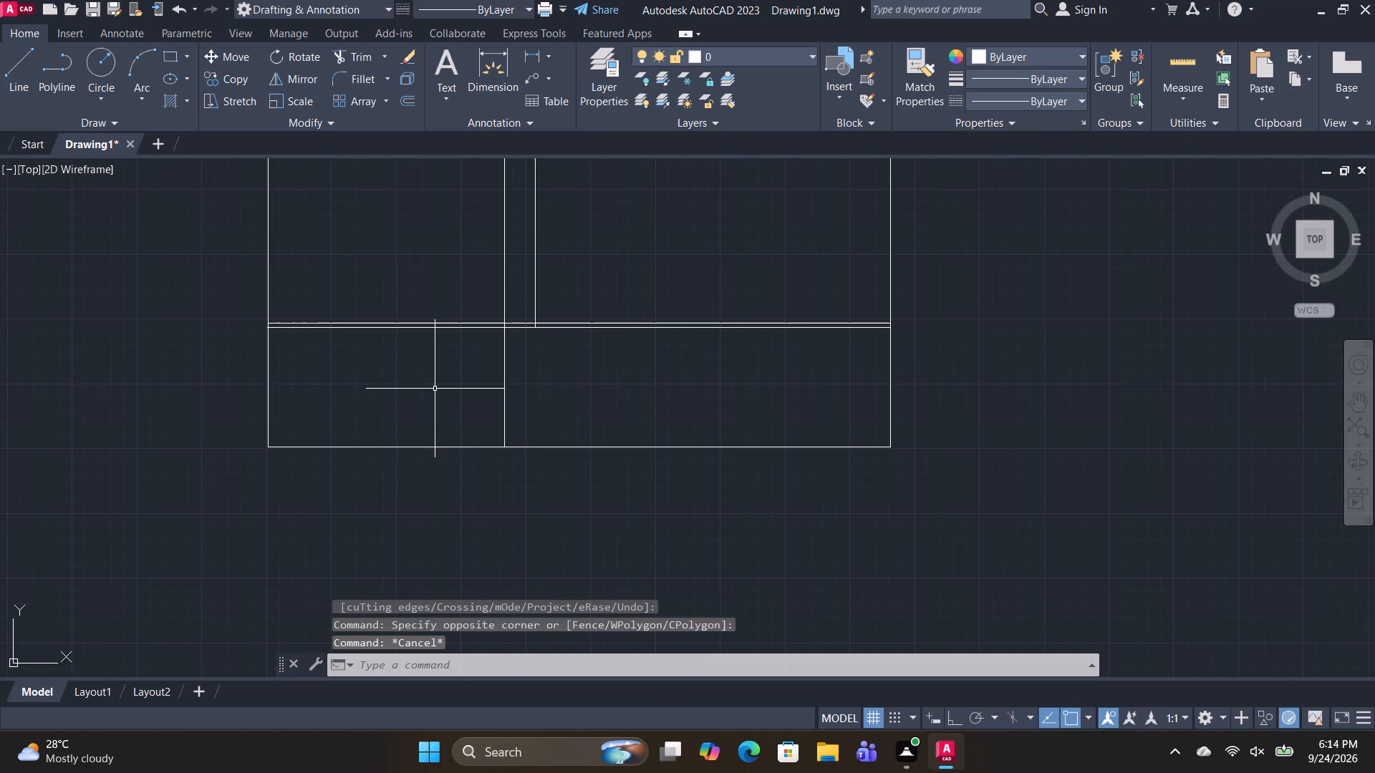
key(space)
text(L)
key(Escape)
Draw a vertical line across the bottom strip, right of its centre, from the bottom edge up to the double line.
text(L)
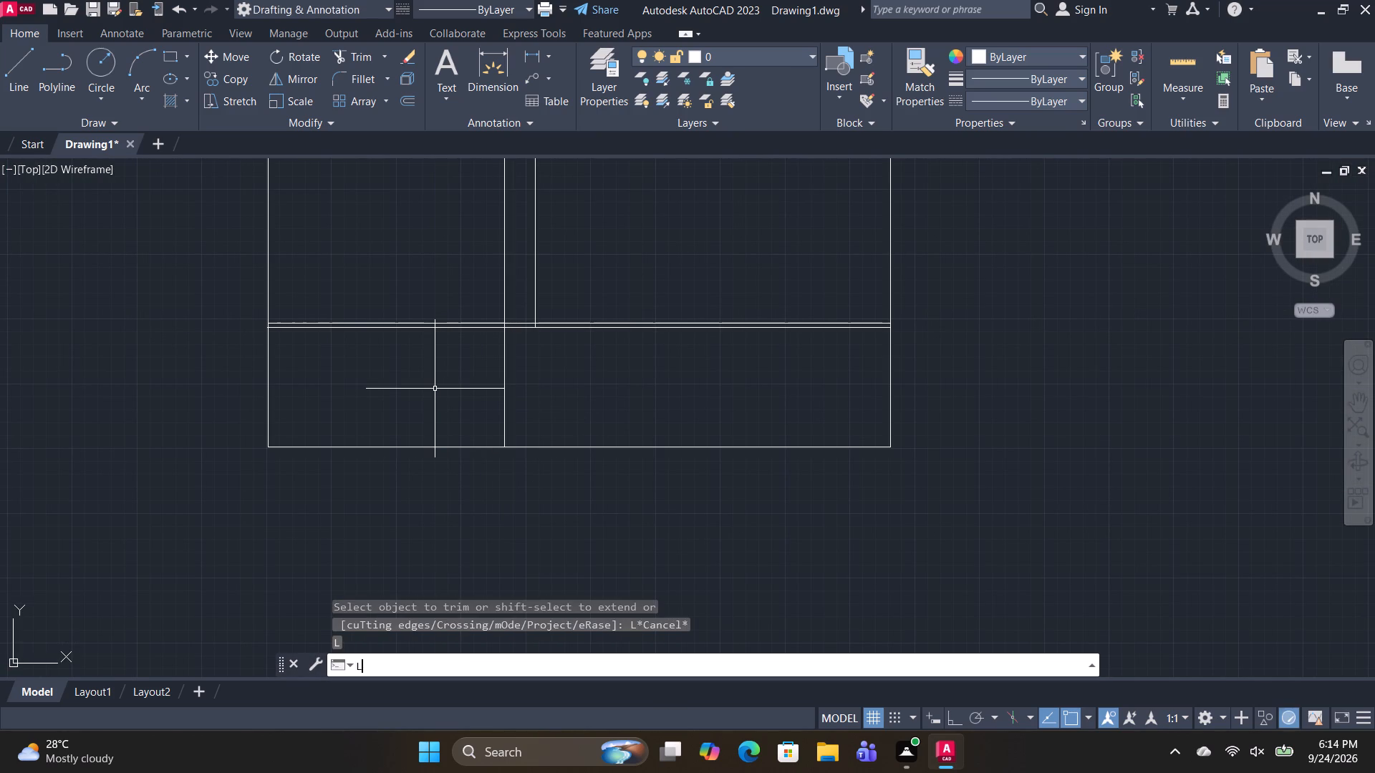
key(space)
click(682, 444)
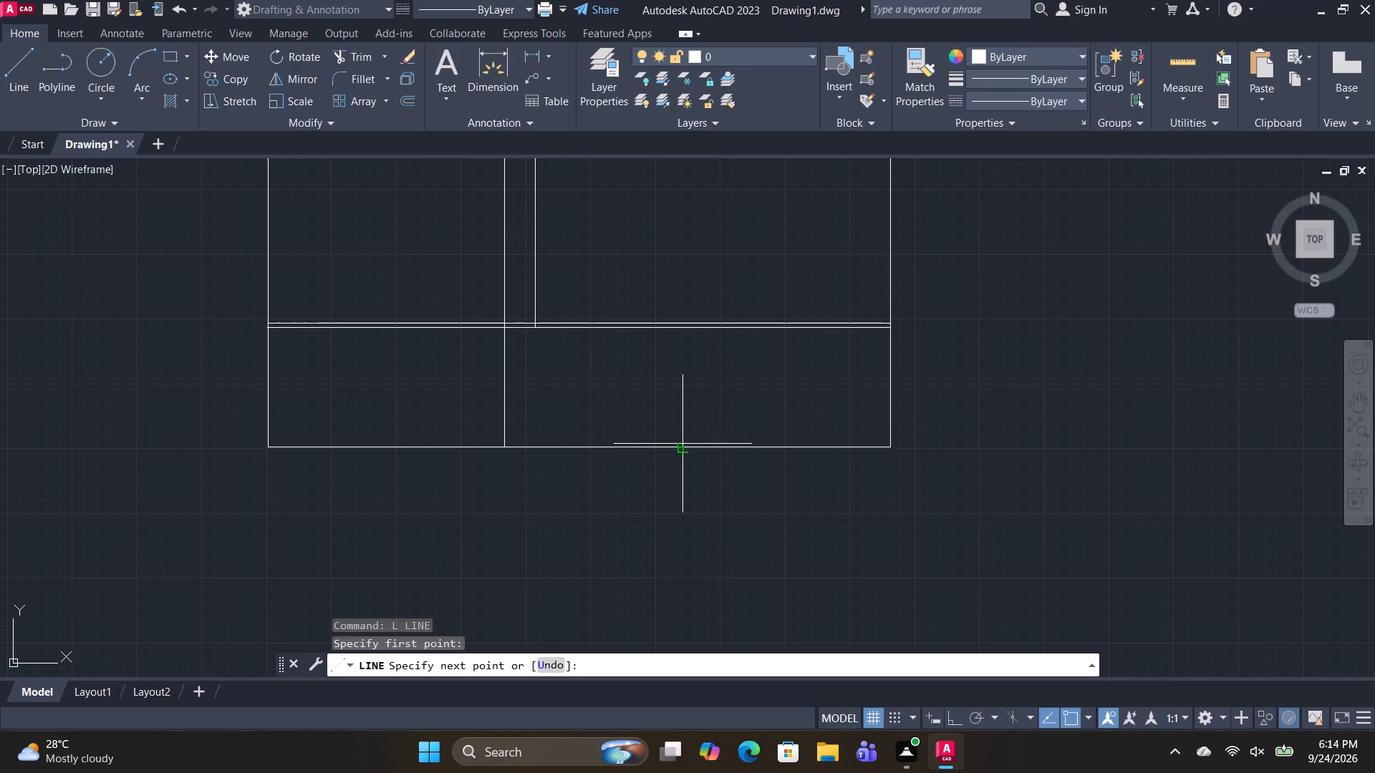
click(683, 324)
key(space)
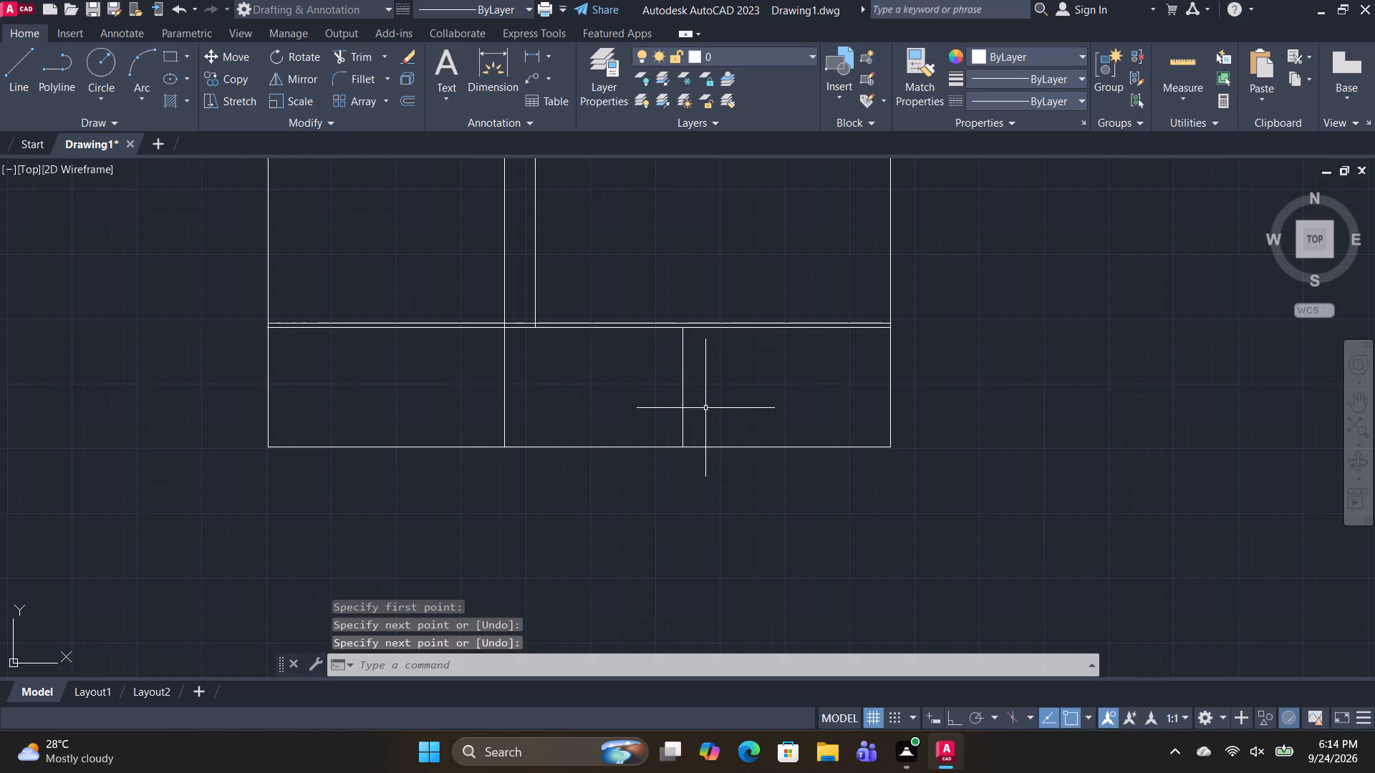
Draw a rectangle inside the middle compartment of the bottom strip, leaving a small gap to the surrounding lines.
text(REC)
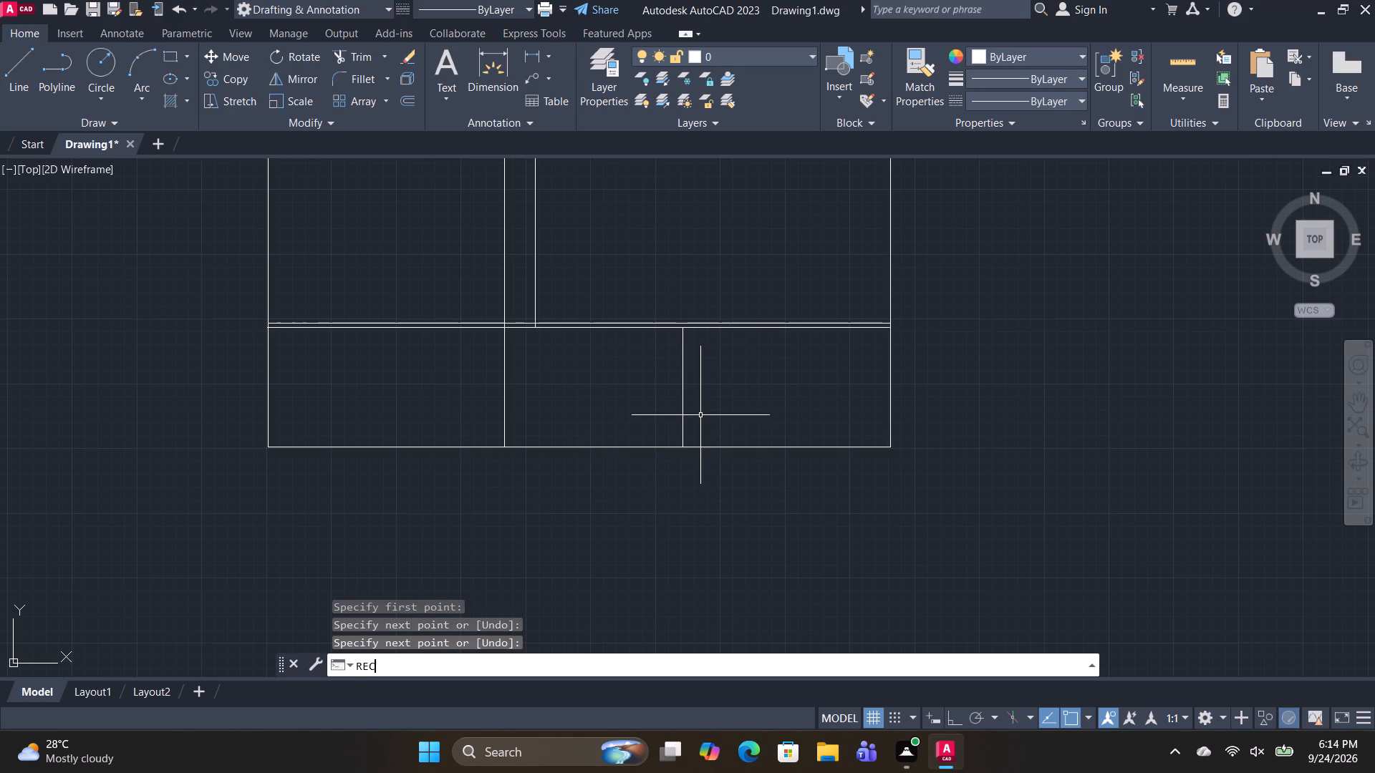
key(space)
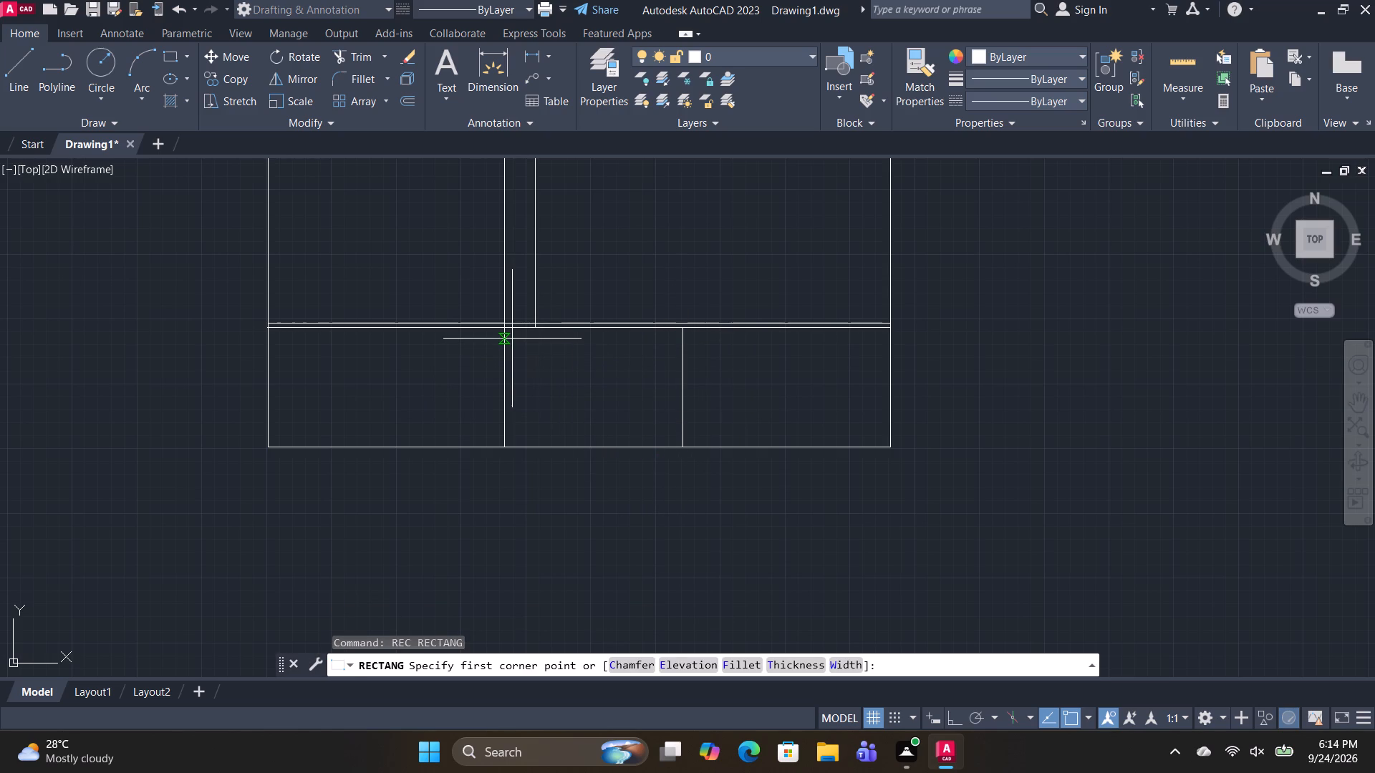
scroll(512, 339, up, 5)
click(453, 274)
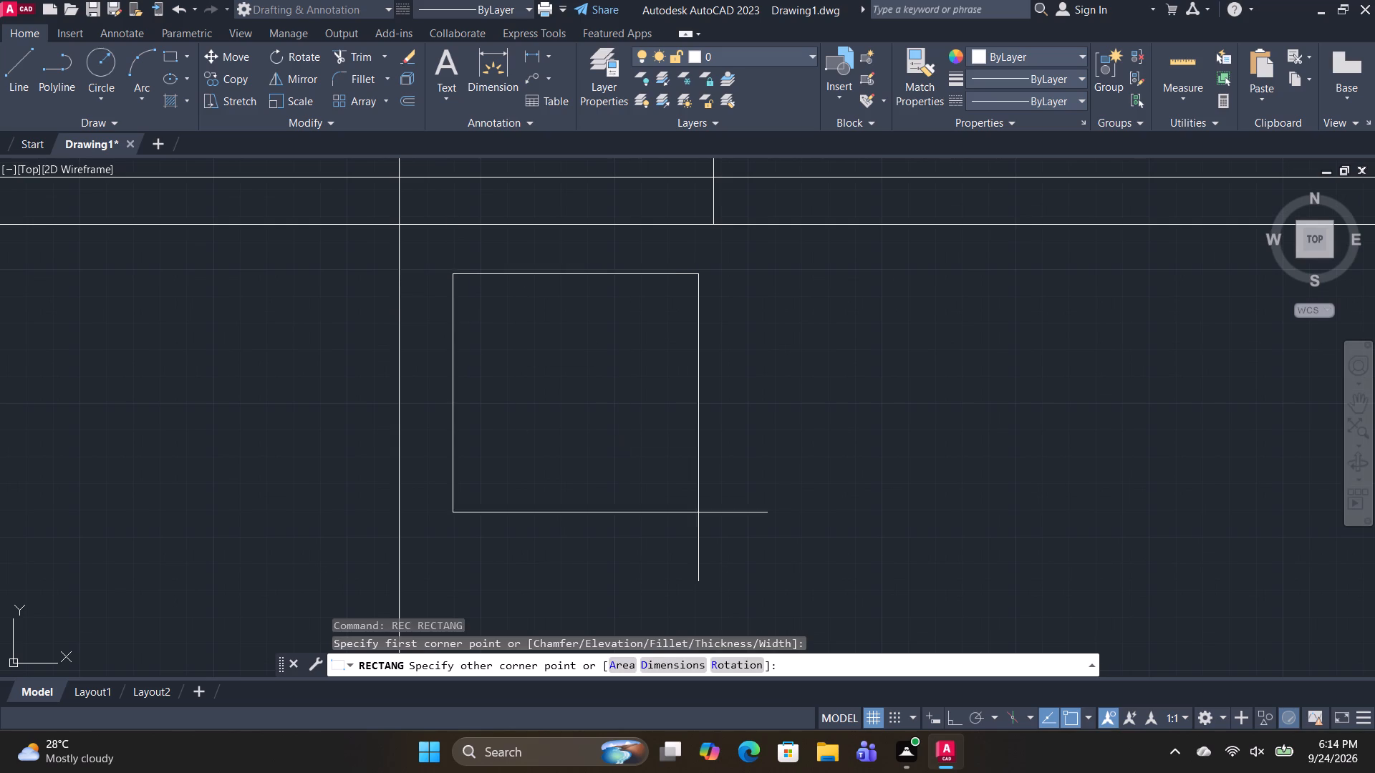
scroll(734, 532, down, 7)
middle_drag(857, 583, 710, 467)
scroll(699, 460, up, 6)
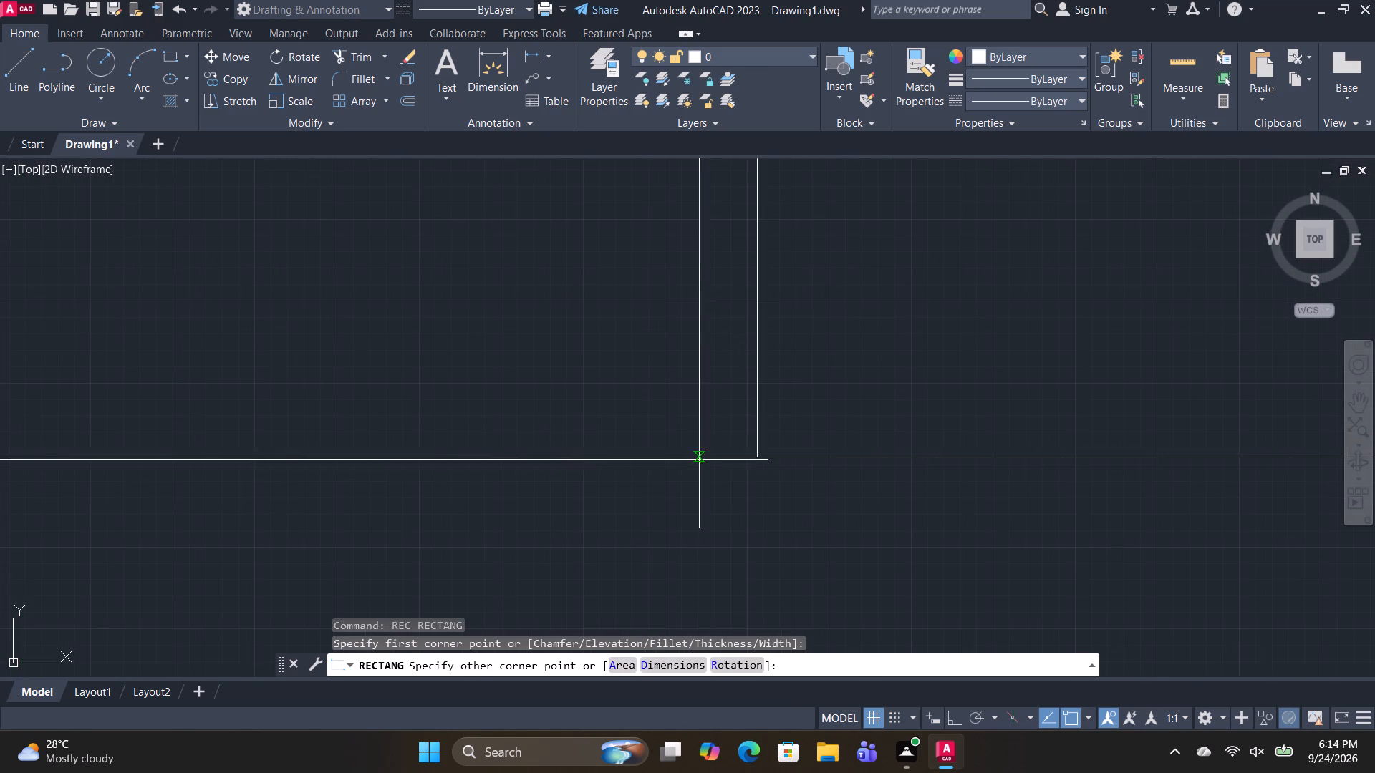
click(723, 439)
Explode the rectangle inside the middle compartment into separate lines.
scroll(720, 451, down, 3)
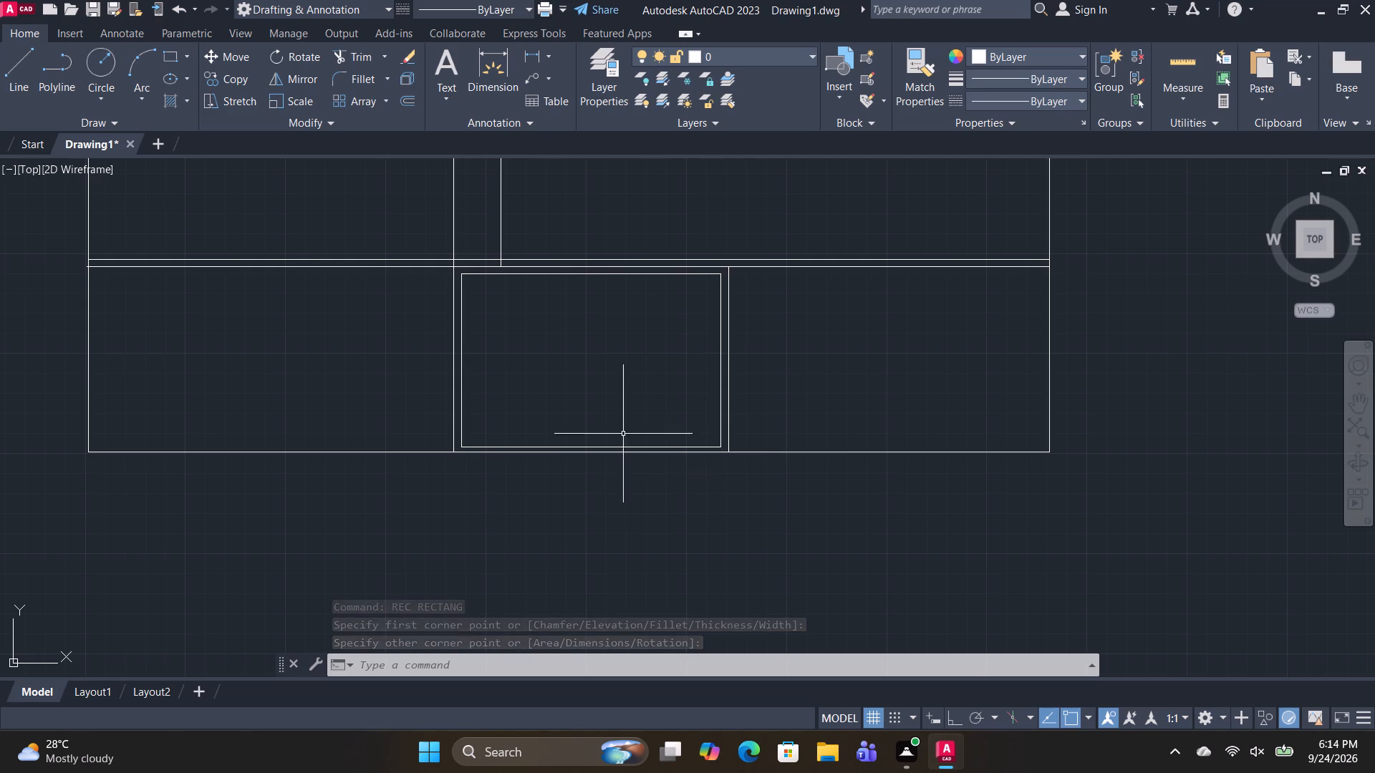
click(463, 370)
text(X)
key(space)
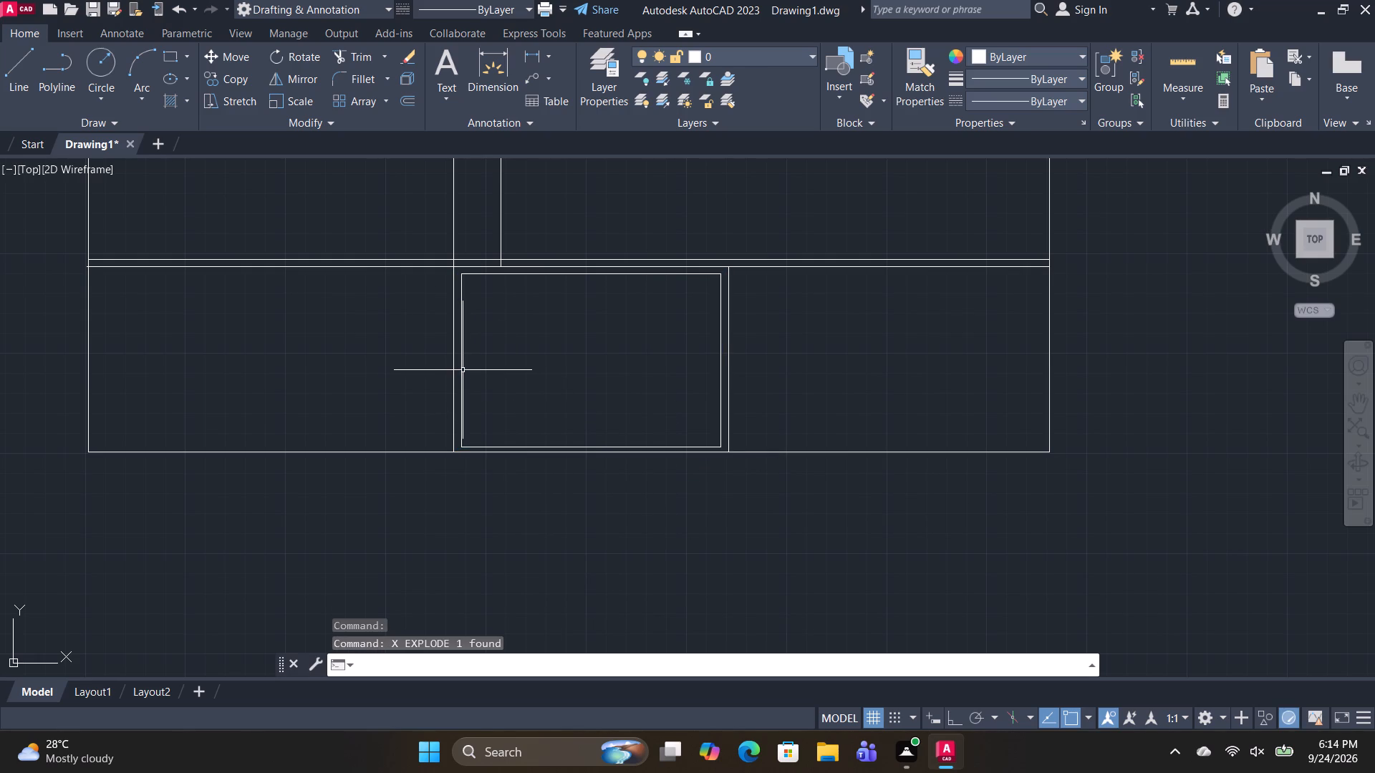
Offset the left edge of the middle compartment's inner rectangle a short distance inward, using the Through option.
click(462, 370)
text(O T)
key(space)
click(463, 349)
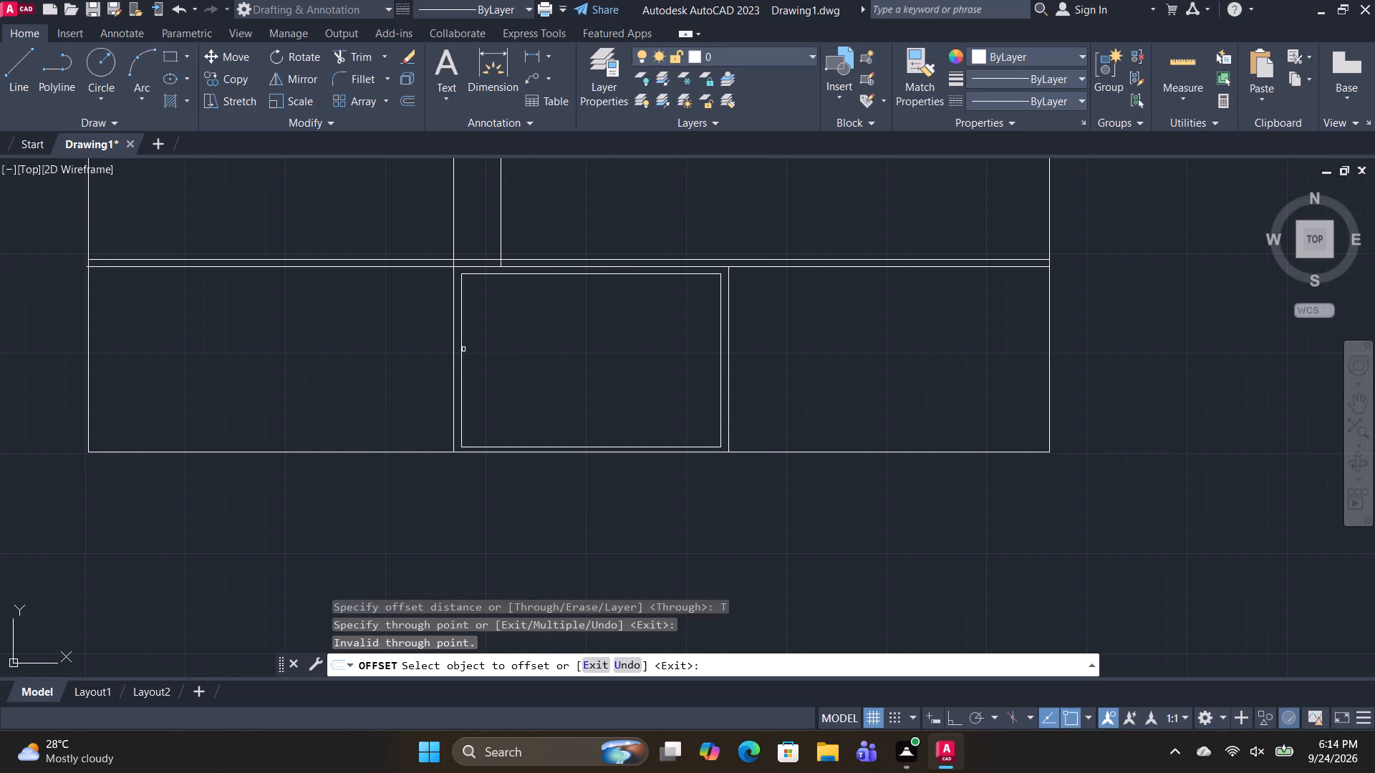
click(461, 350)
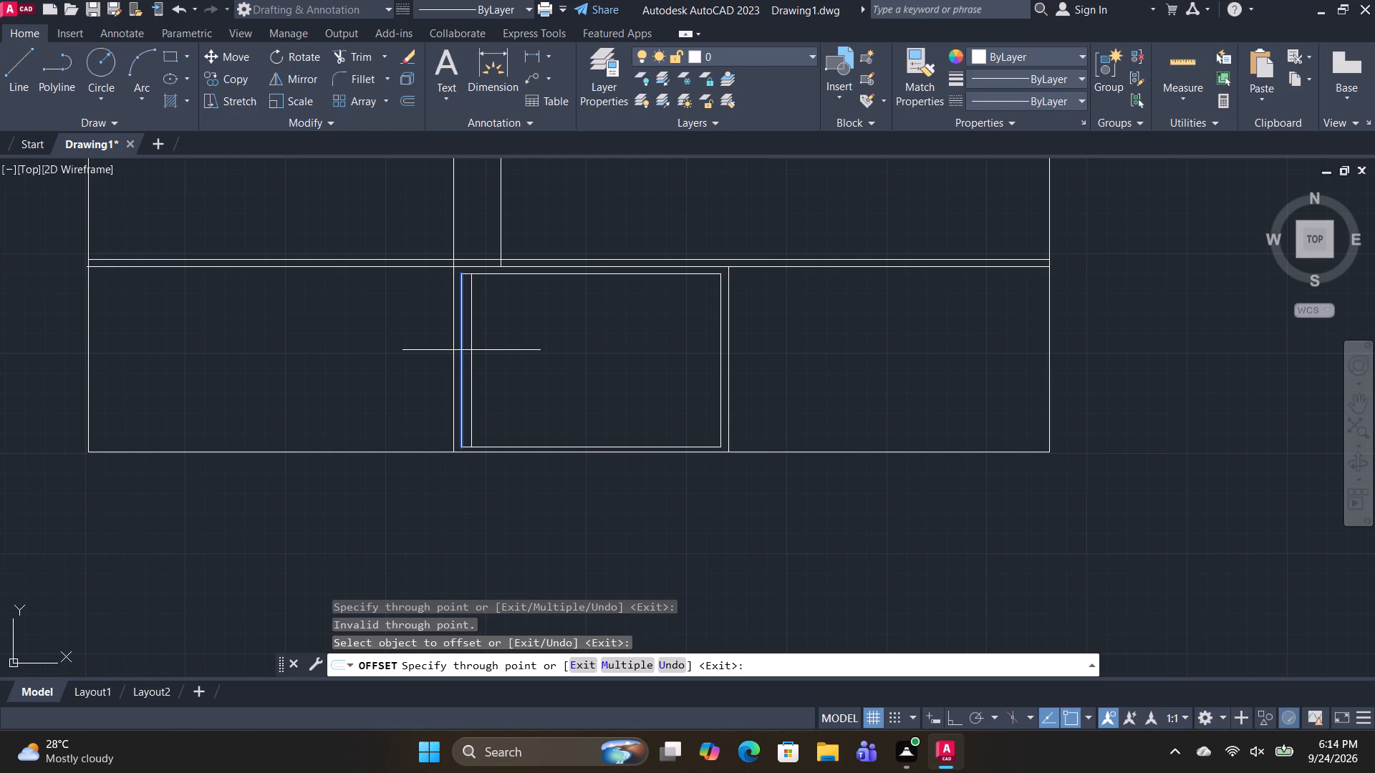
click(471, 350)
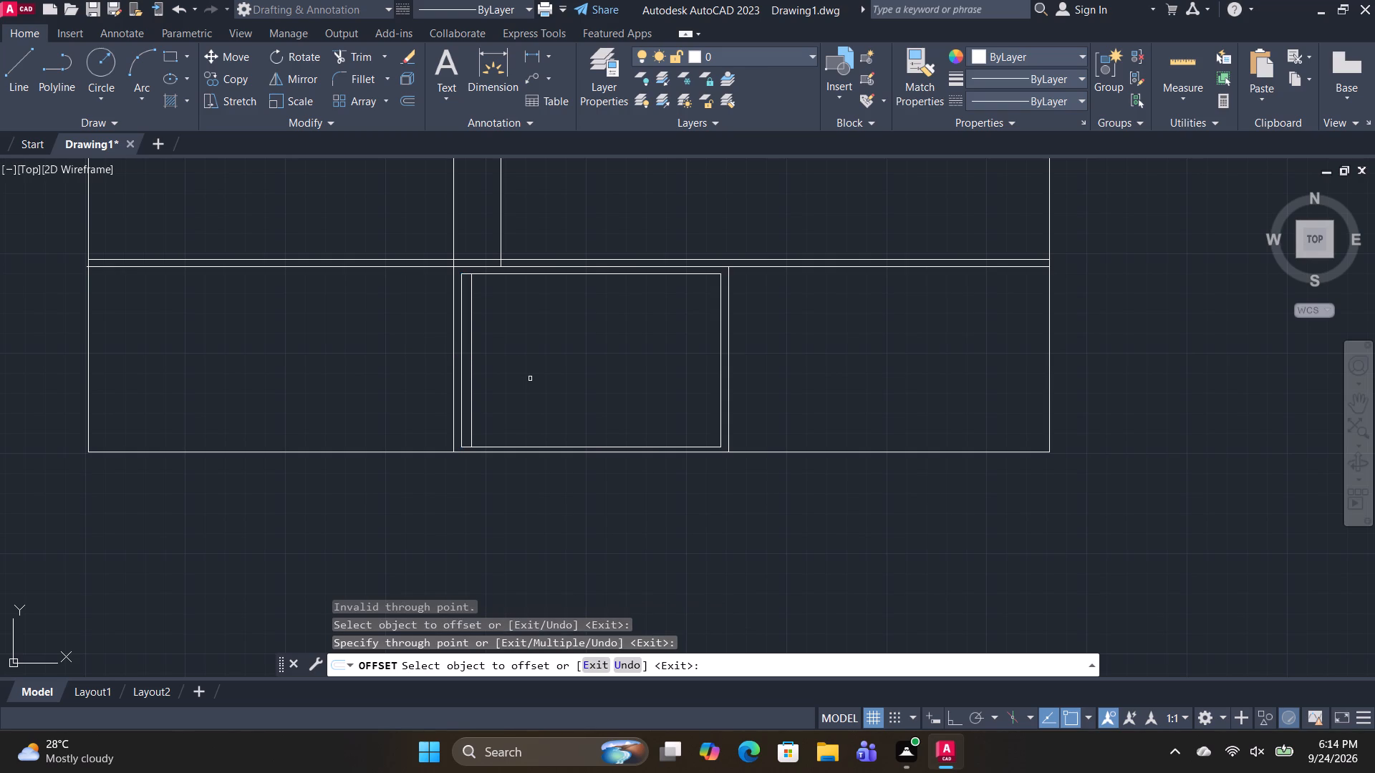
key(space)
Draw a long, narrow horizontal rectangle near the top of the middle compartment's inner frame, leaving gaps on all sides.
text(RE)
key(Escape)
text(RE)
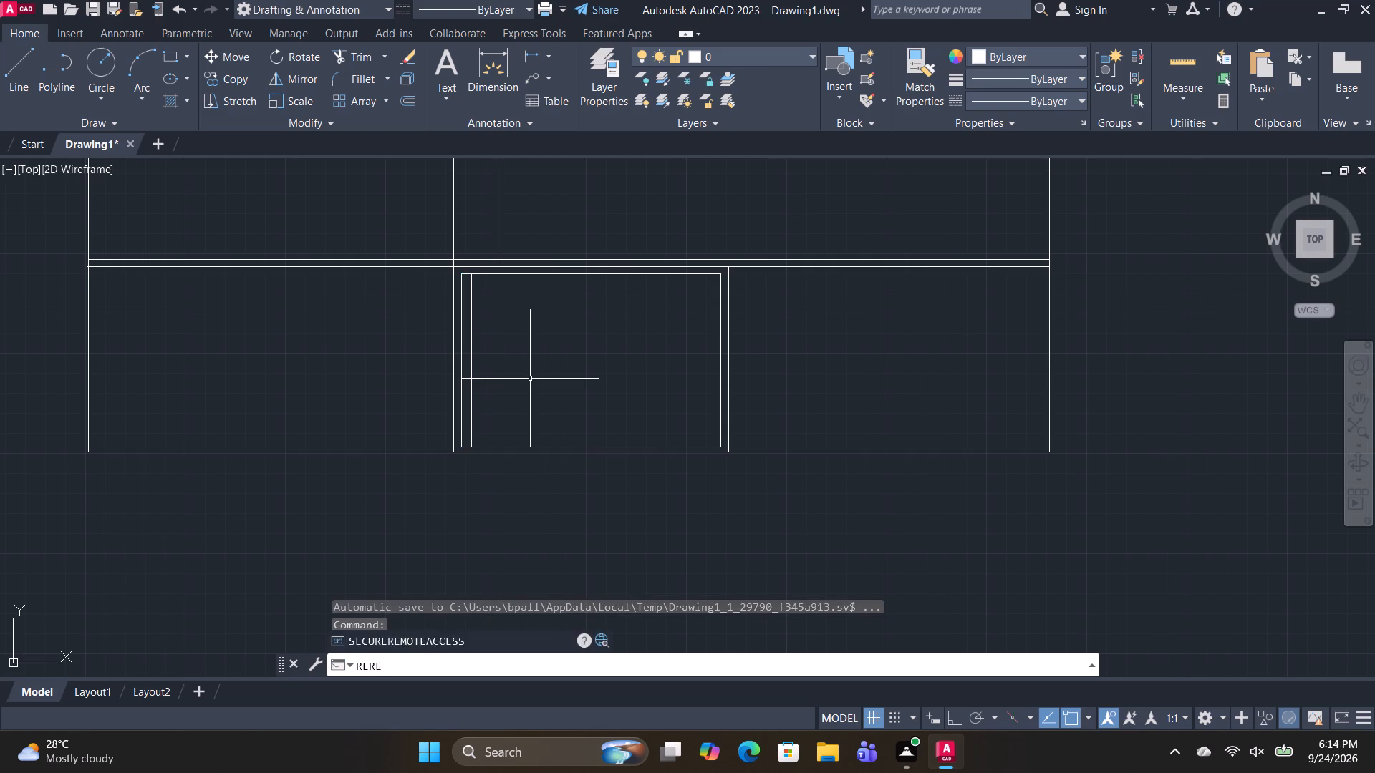
key(Escape)
key(Escape)
text(REC)
key(space)
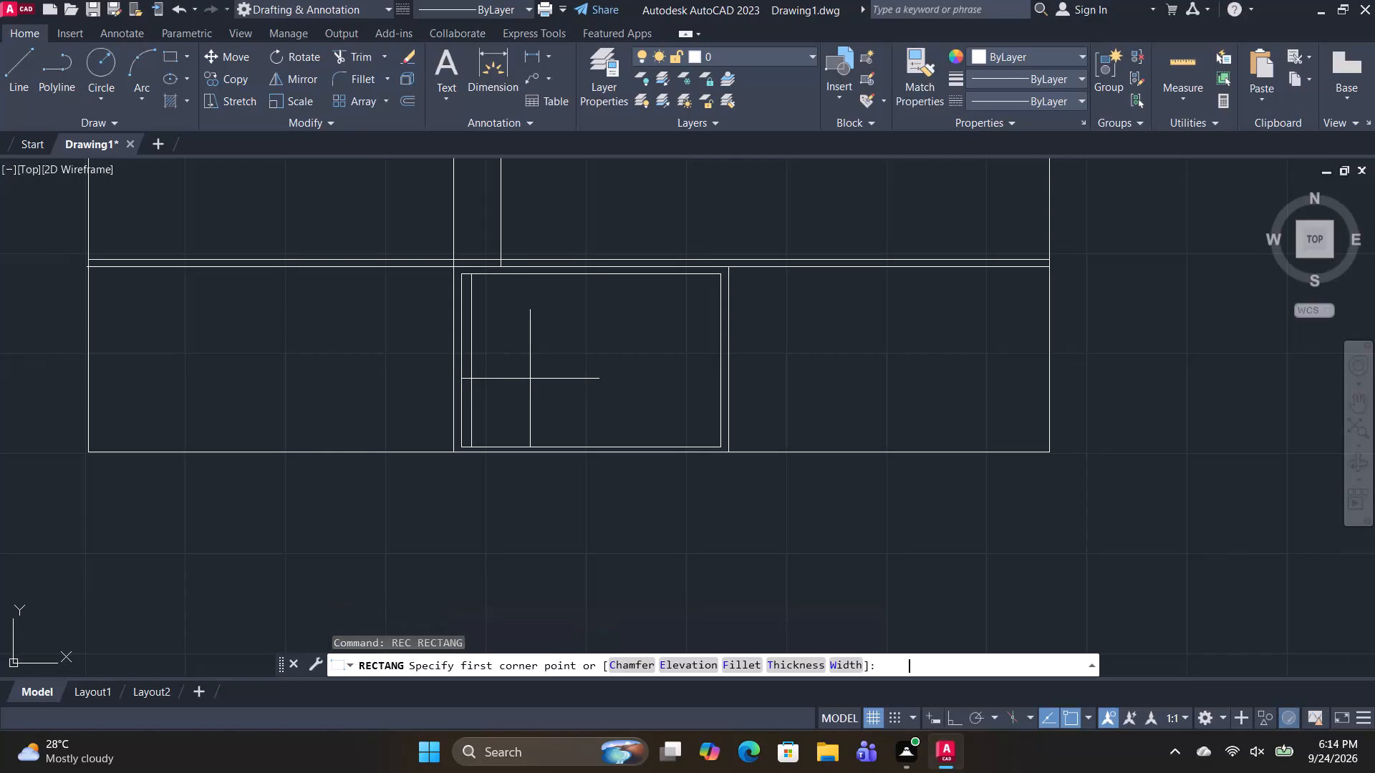
scroll(515, 320, up, 2)
click(418, 230)
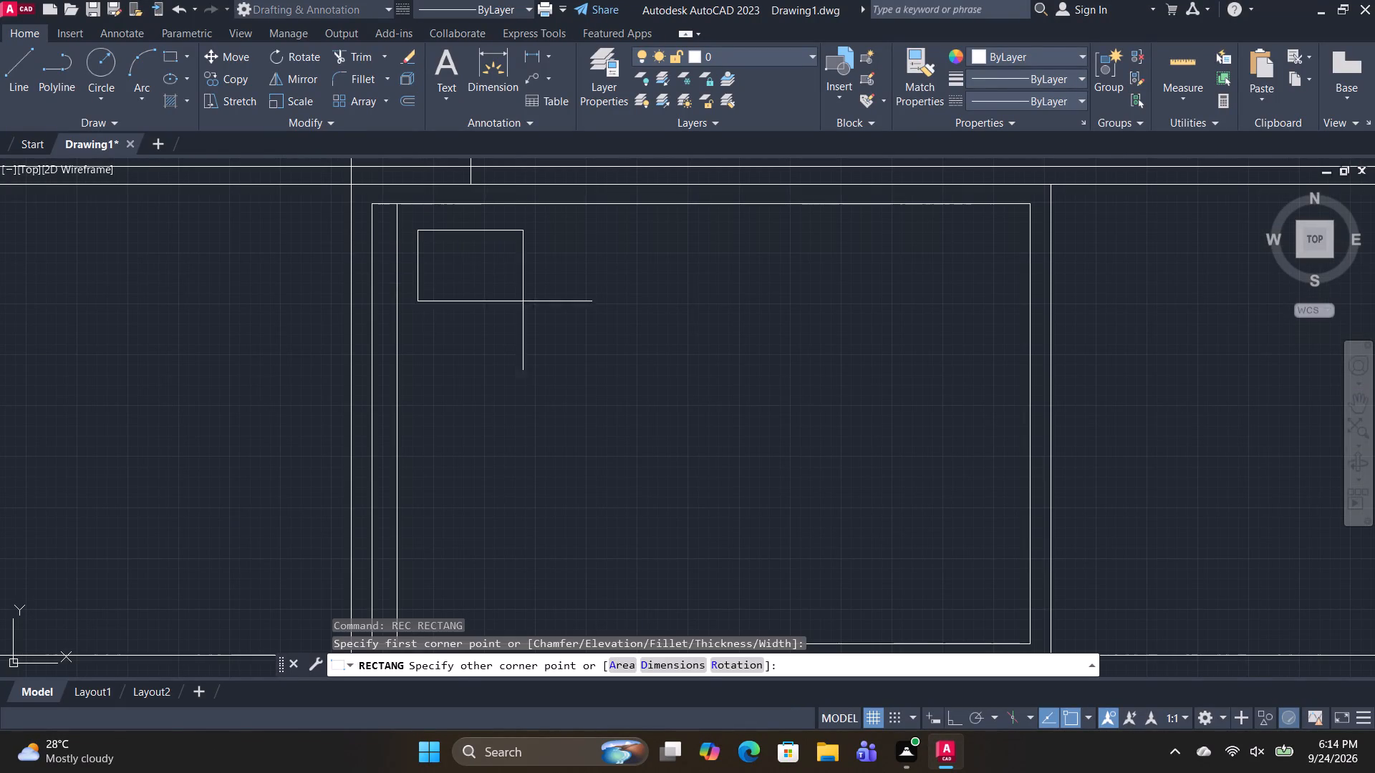
click(985, 283)
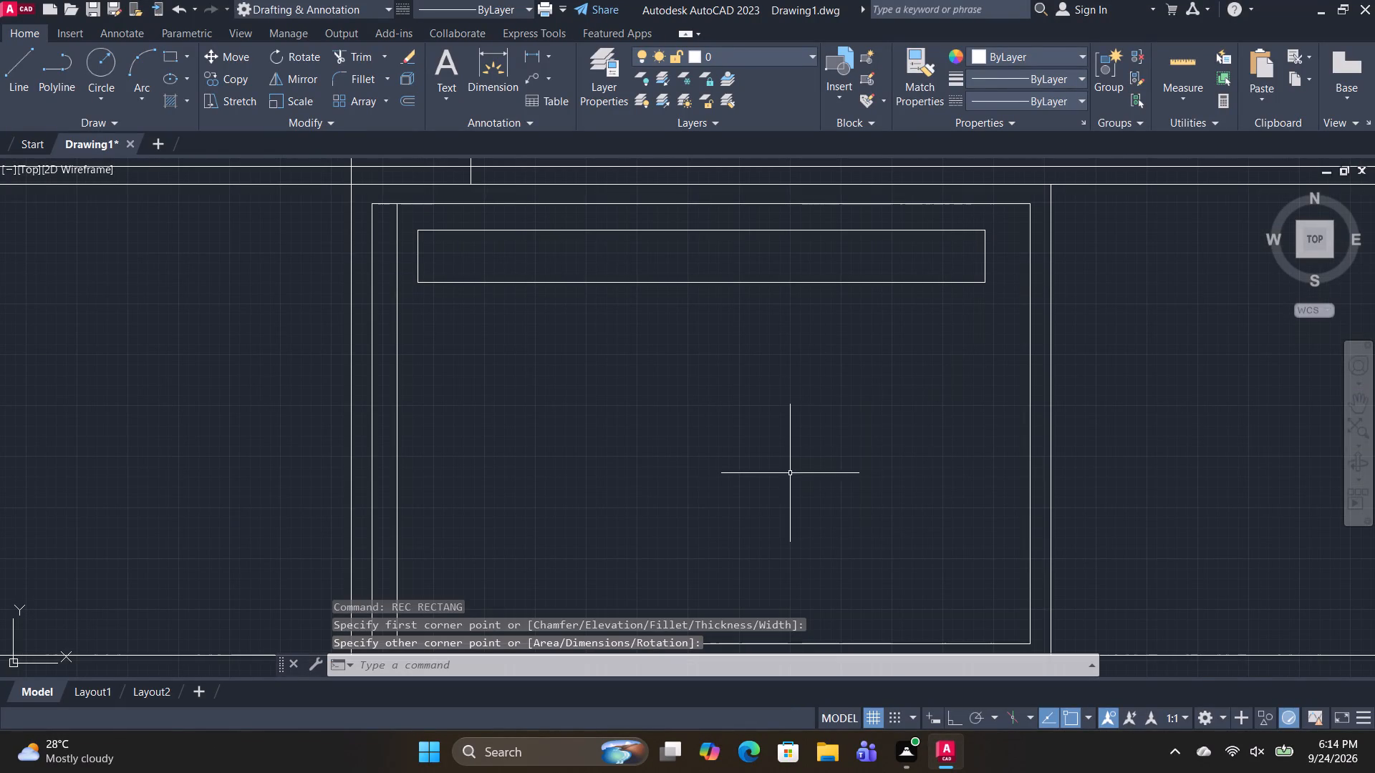
Draw a larger rectangle below the narrow one, aligned with its sides and ending just above the frame's bottom edge.
scroll(785, 475, down, 1)
middle_drag(778, 487, 751, 449)
key(space)
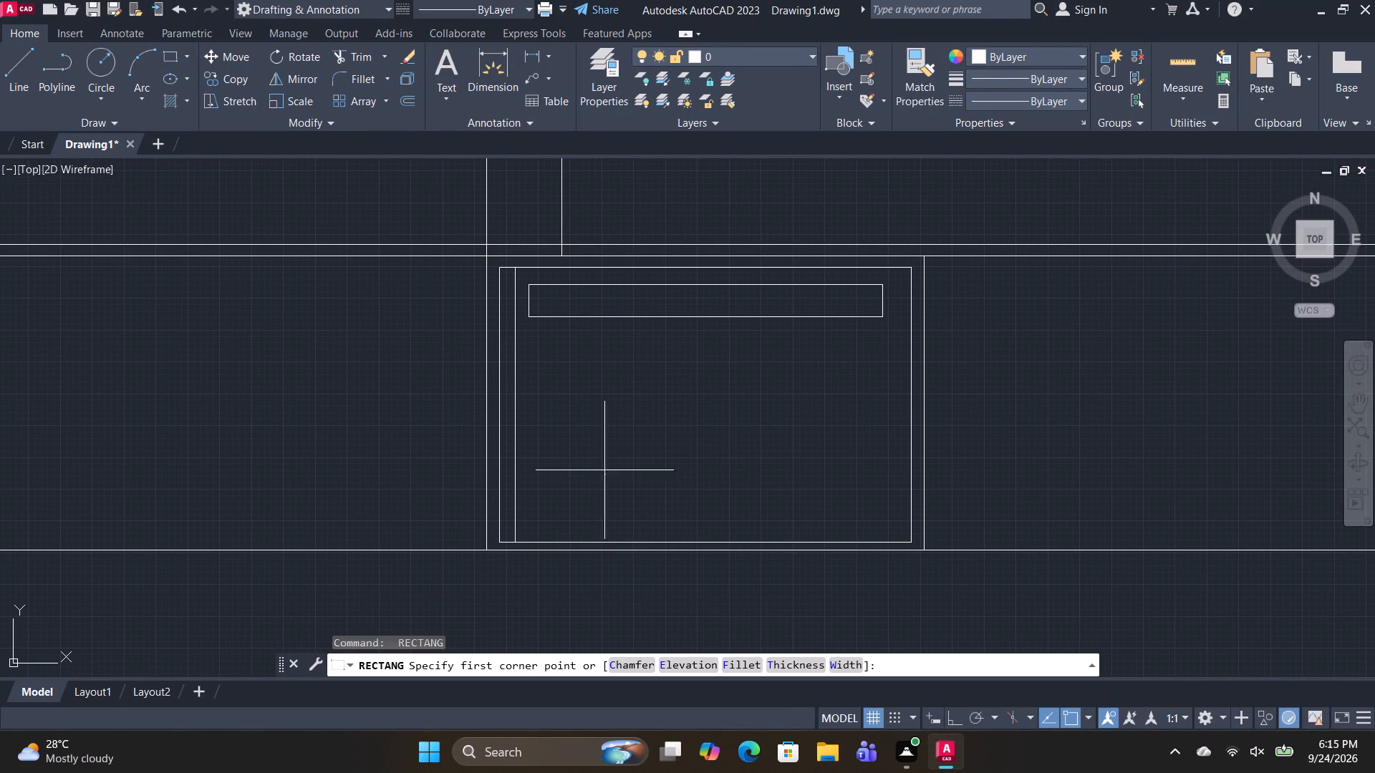
text(RE)
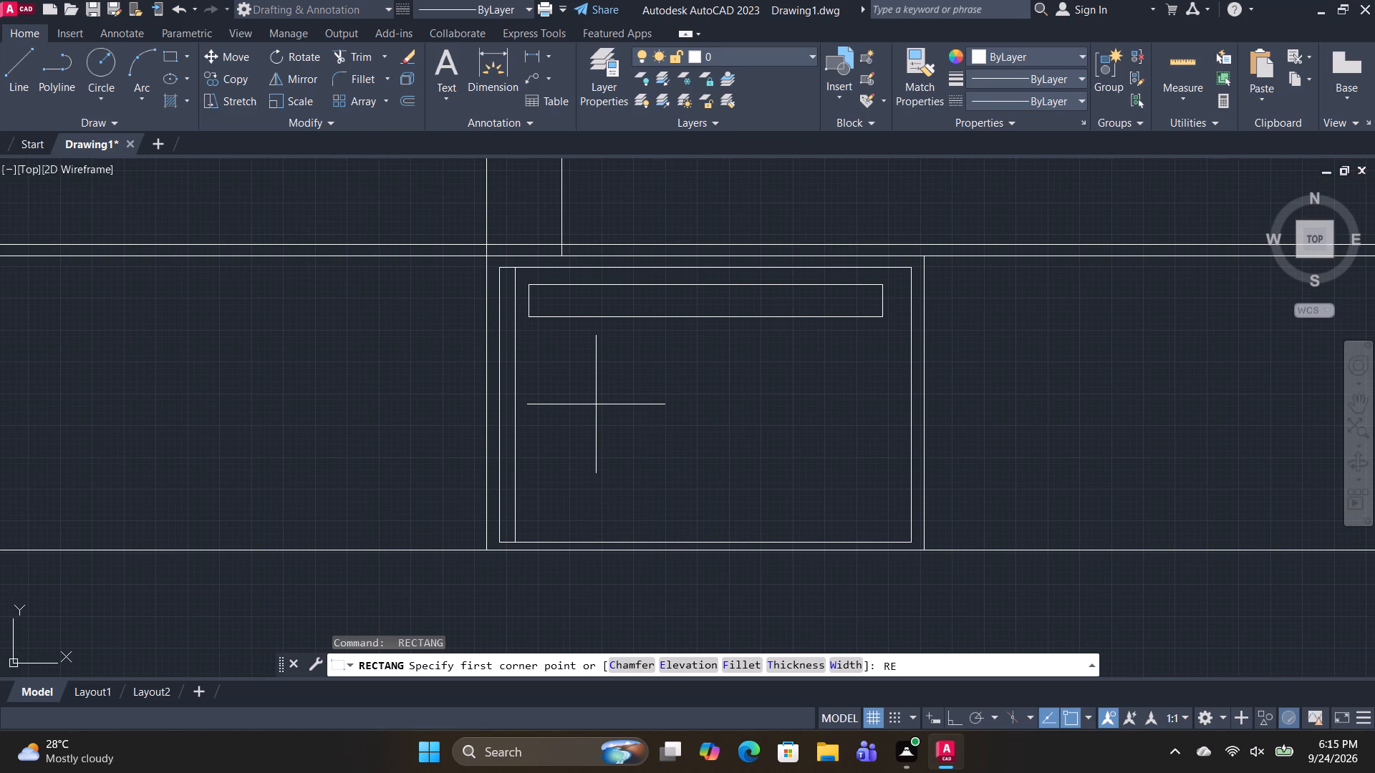
key(Escape)
key(space)
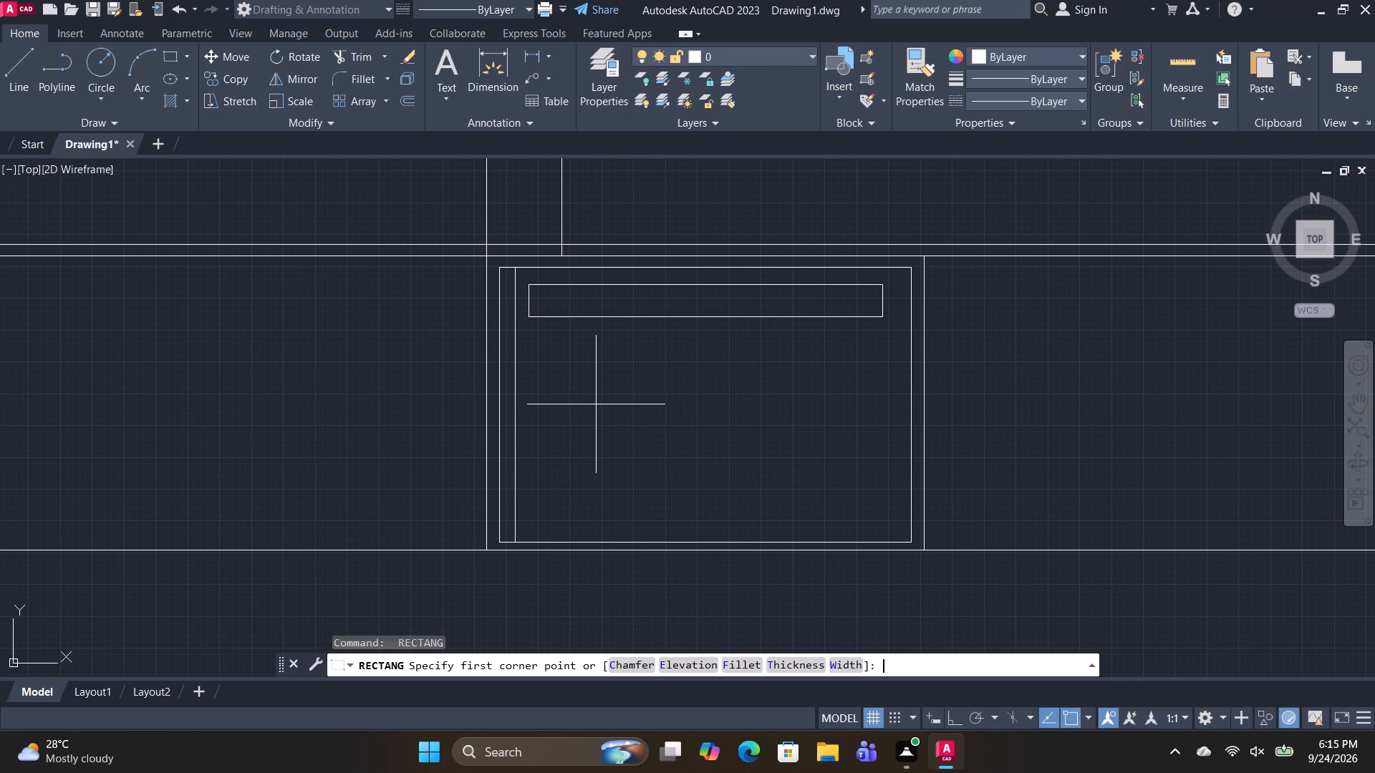
click(530, 348)
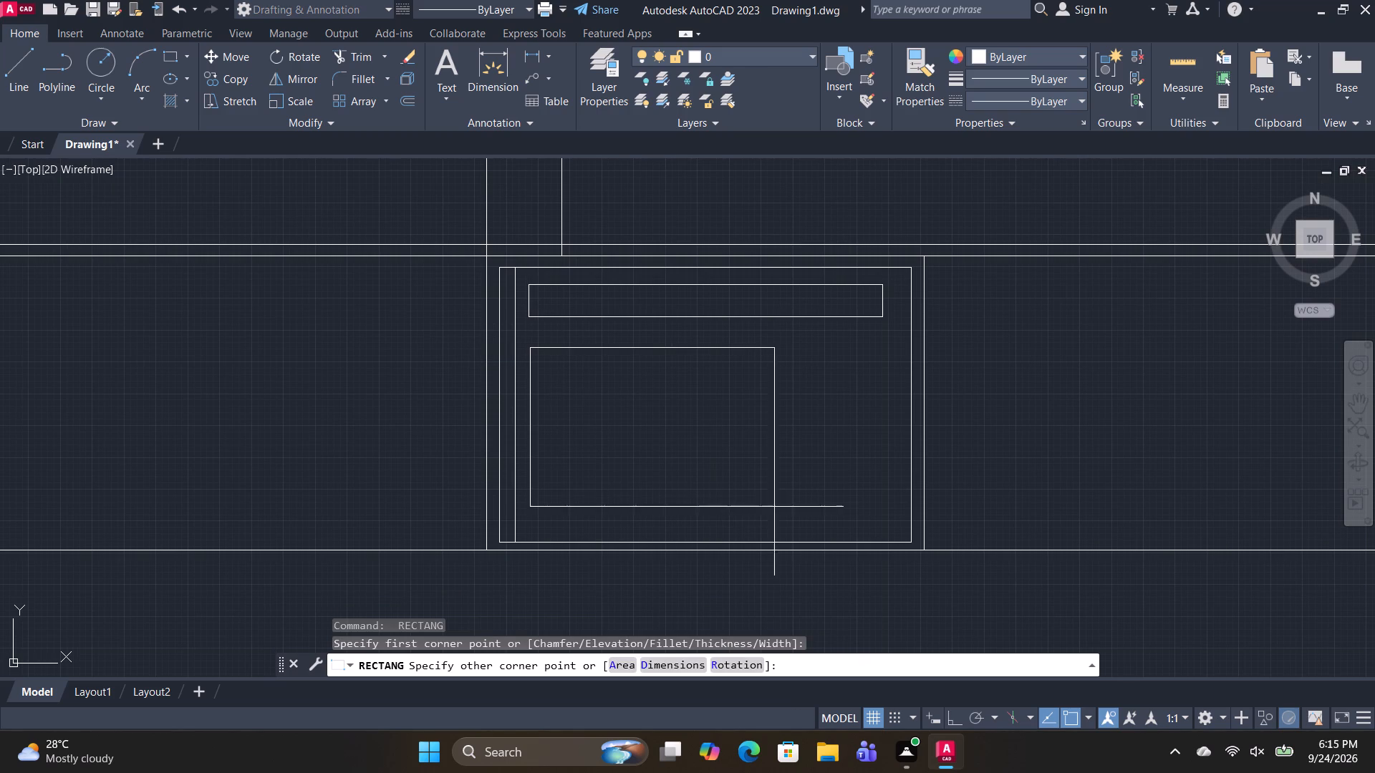
click(882, 517)
key(space)
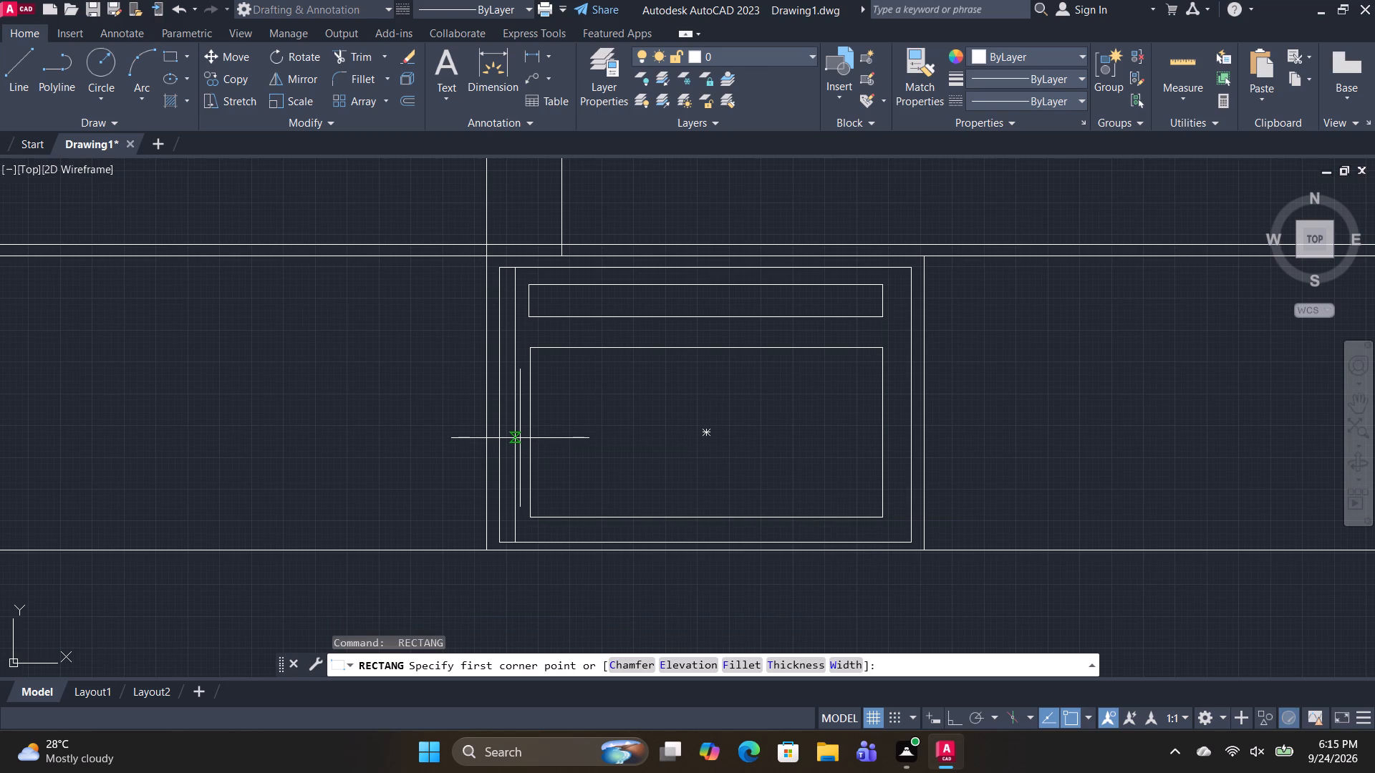
key(Escape)
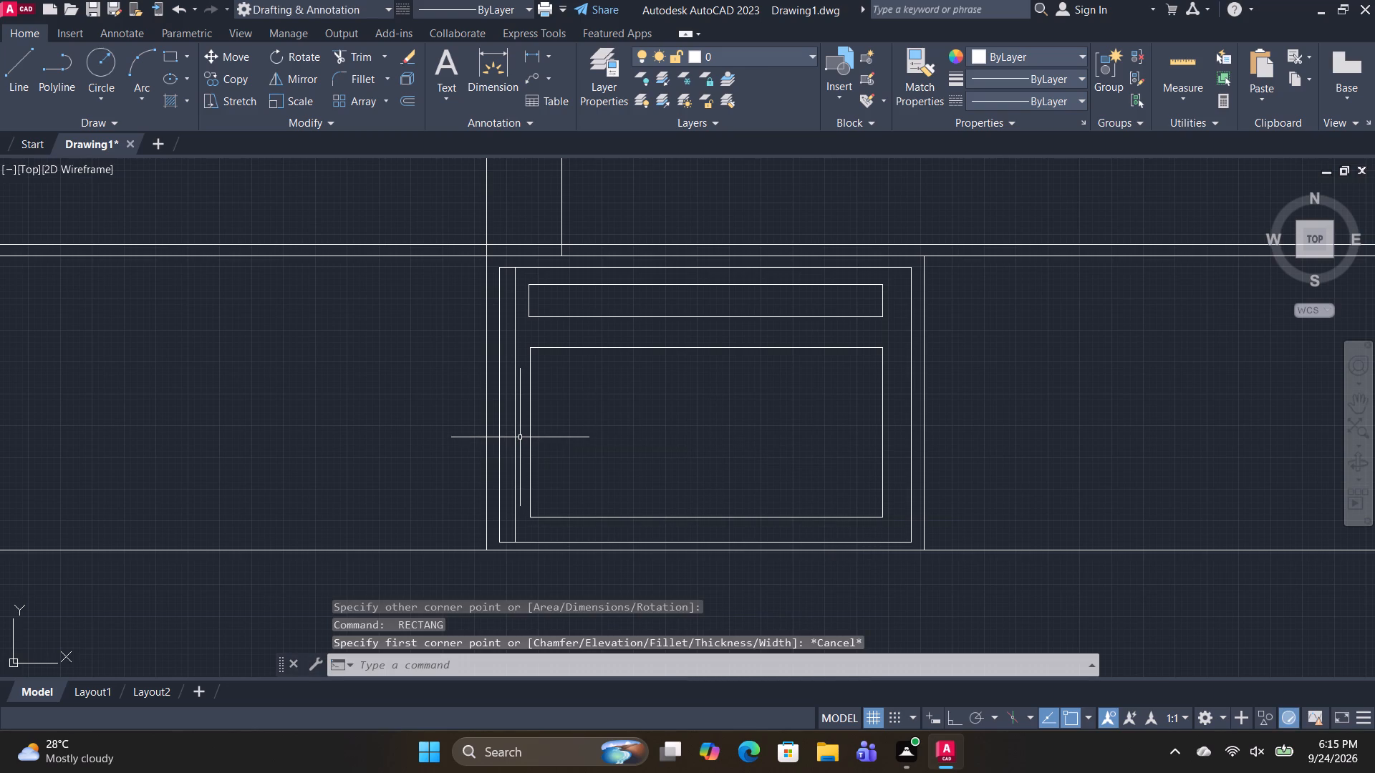
Explode the larger lower rectangle into separate lines.
text(RE)
key(Escape)
text(X)
key(space)
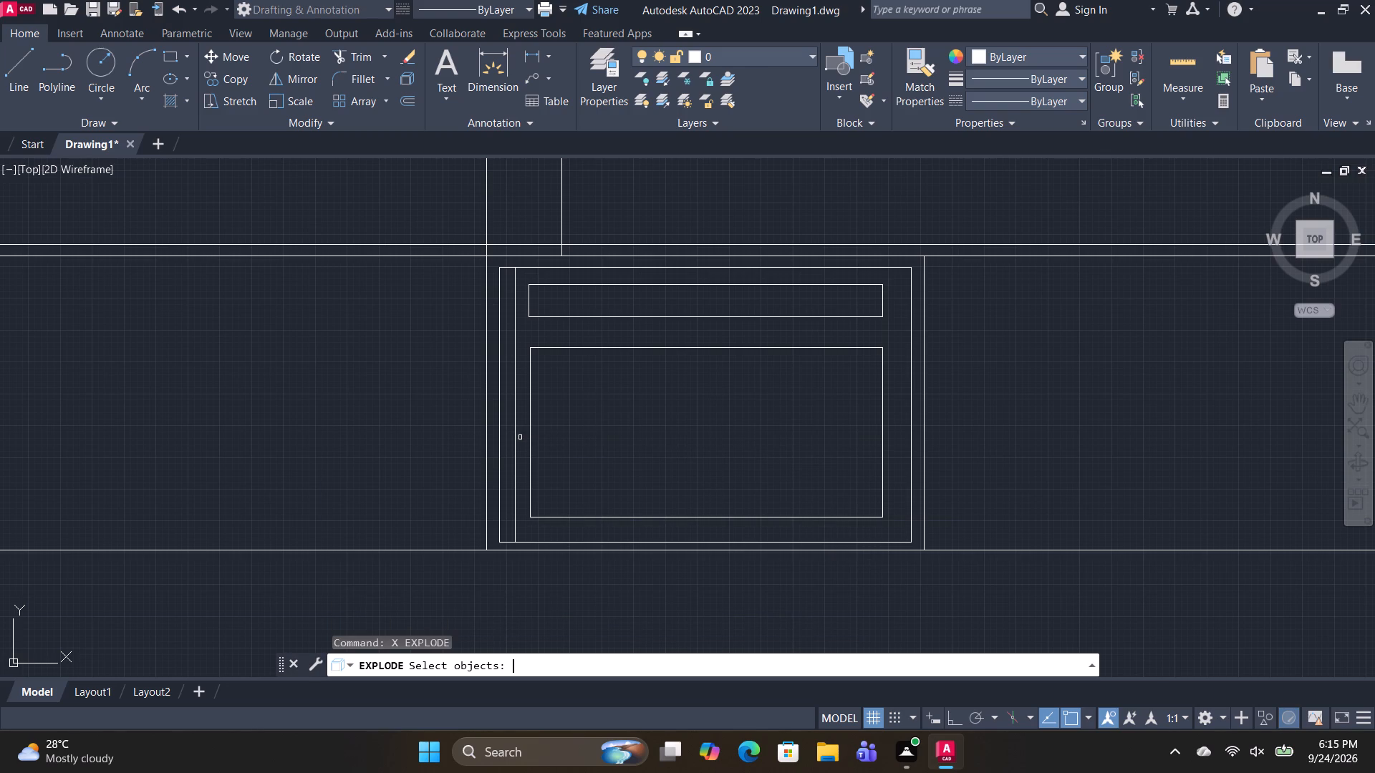
click(530, 432)
key(space)
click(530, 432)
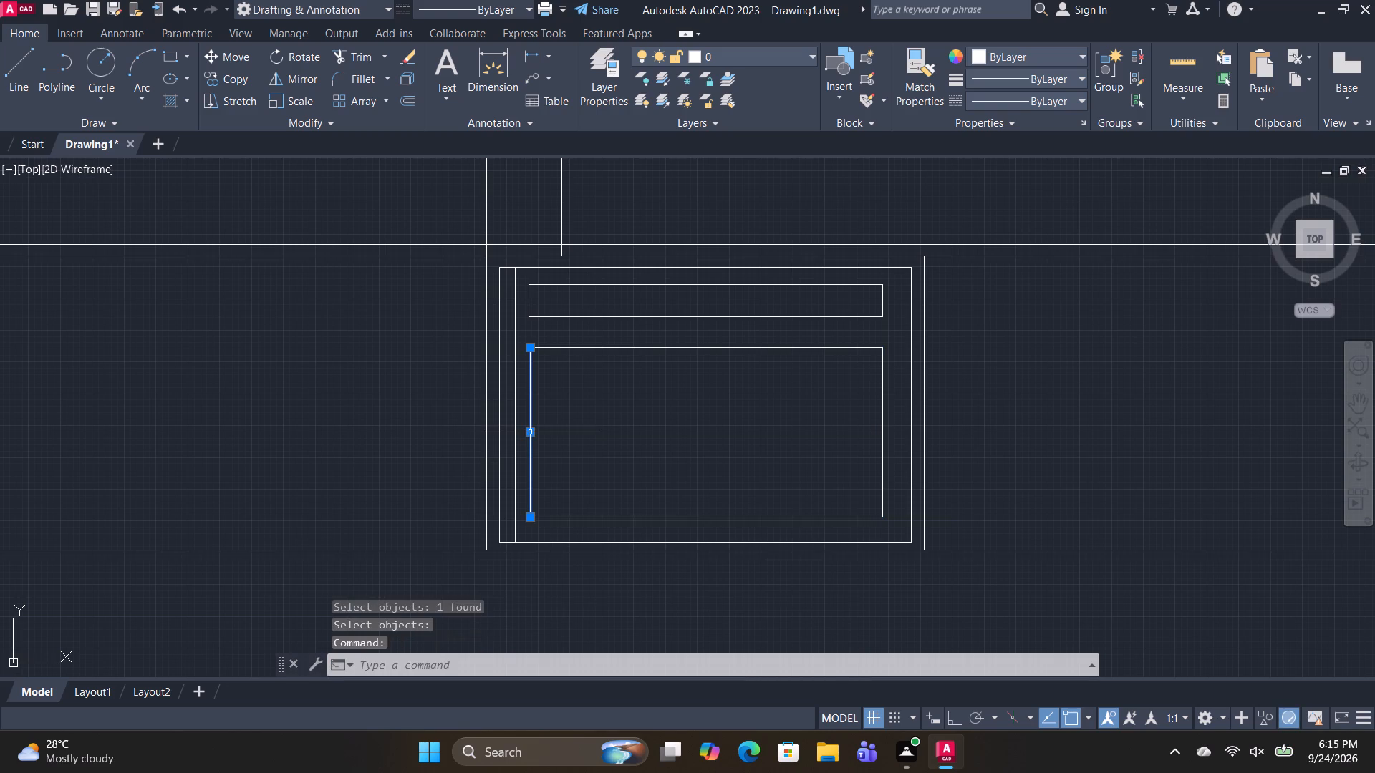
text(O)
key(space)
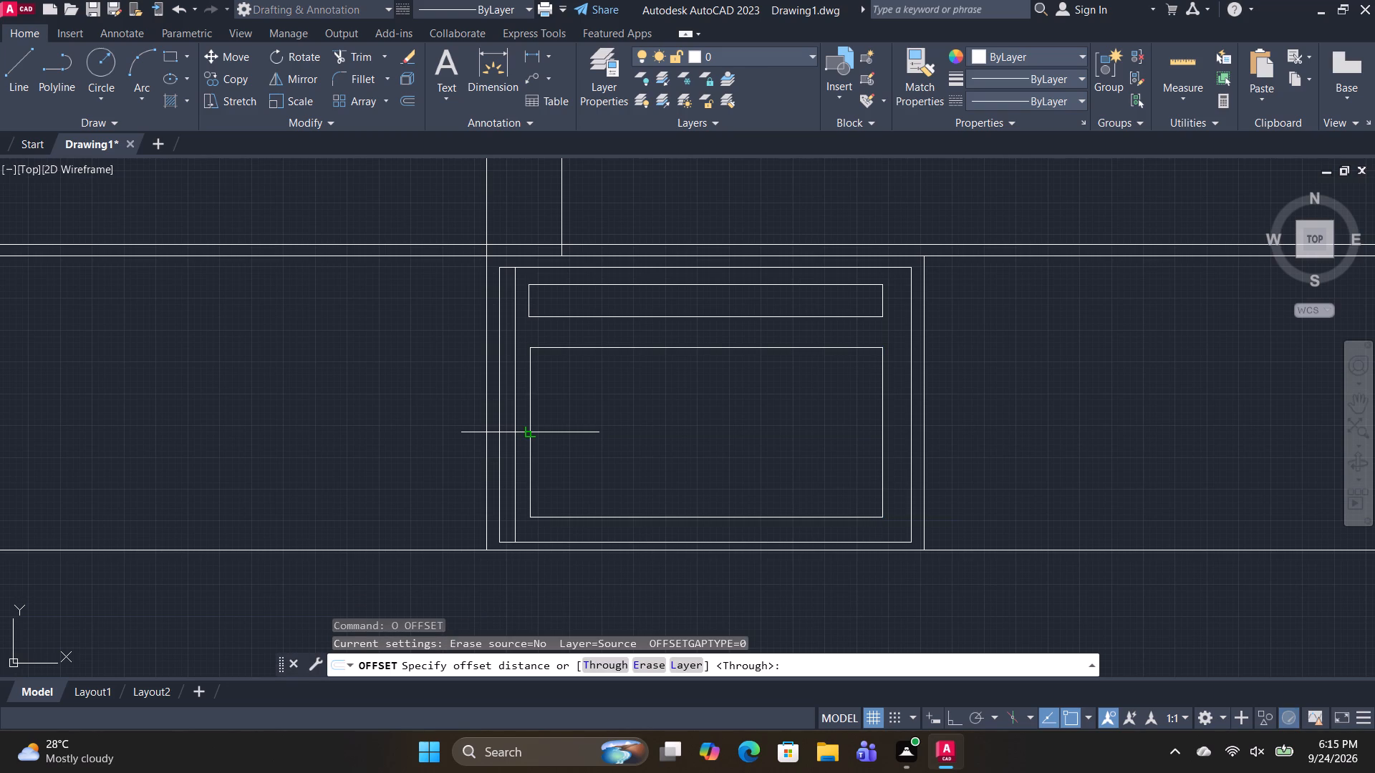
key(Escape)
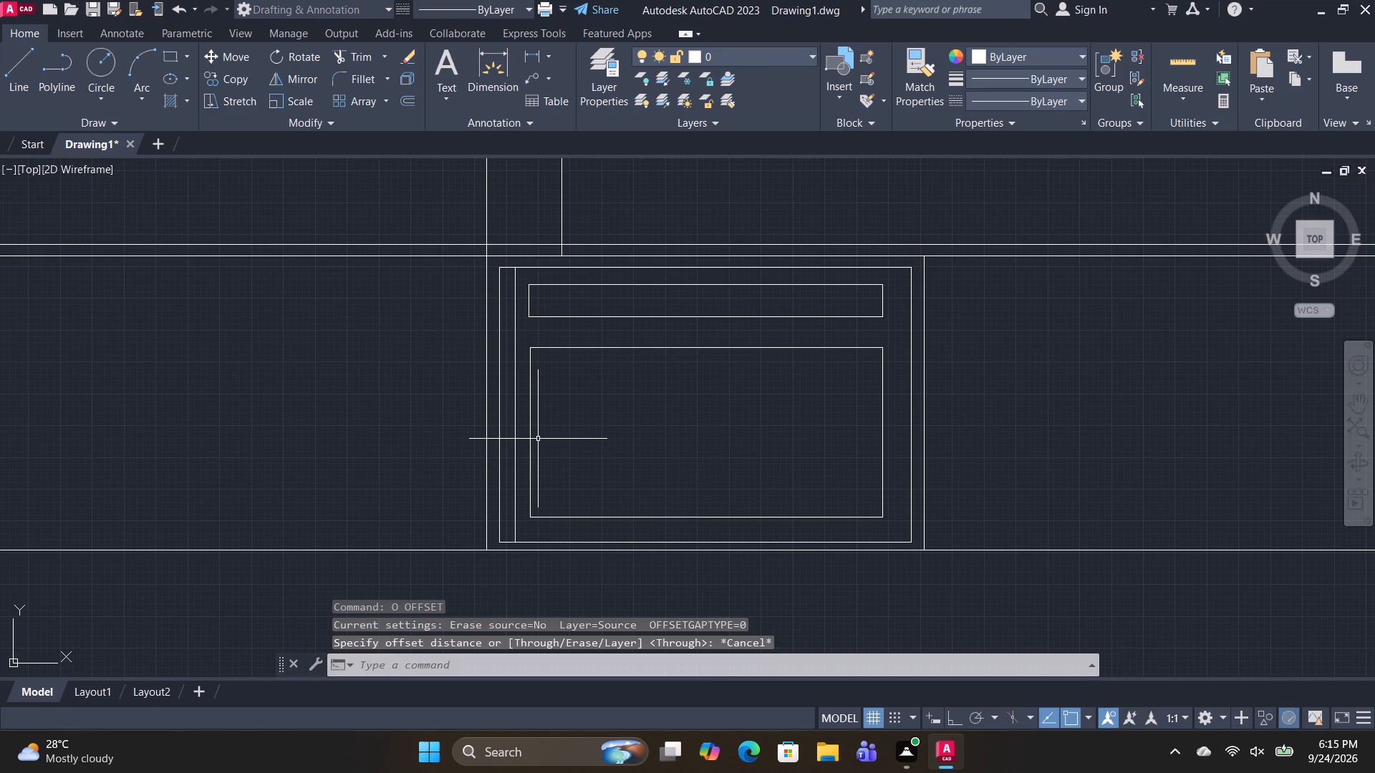
Copy the lower rectangle's left edge as an array of 30 items, fitted across to its bottom-right corner.
text(CO)
key(space)
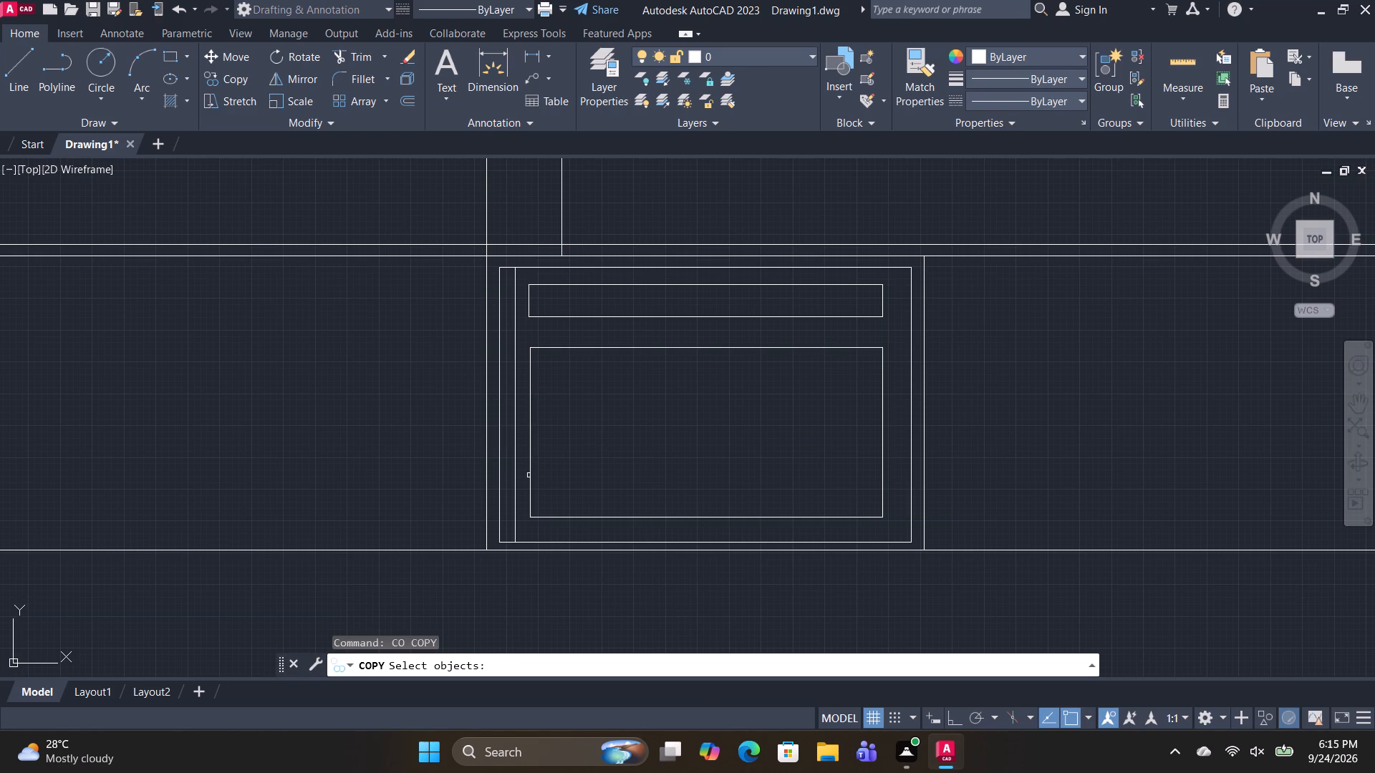
click(529, 473)
key(space)
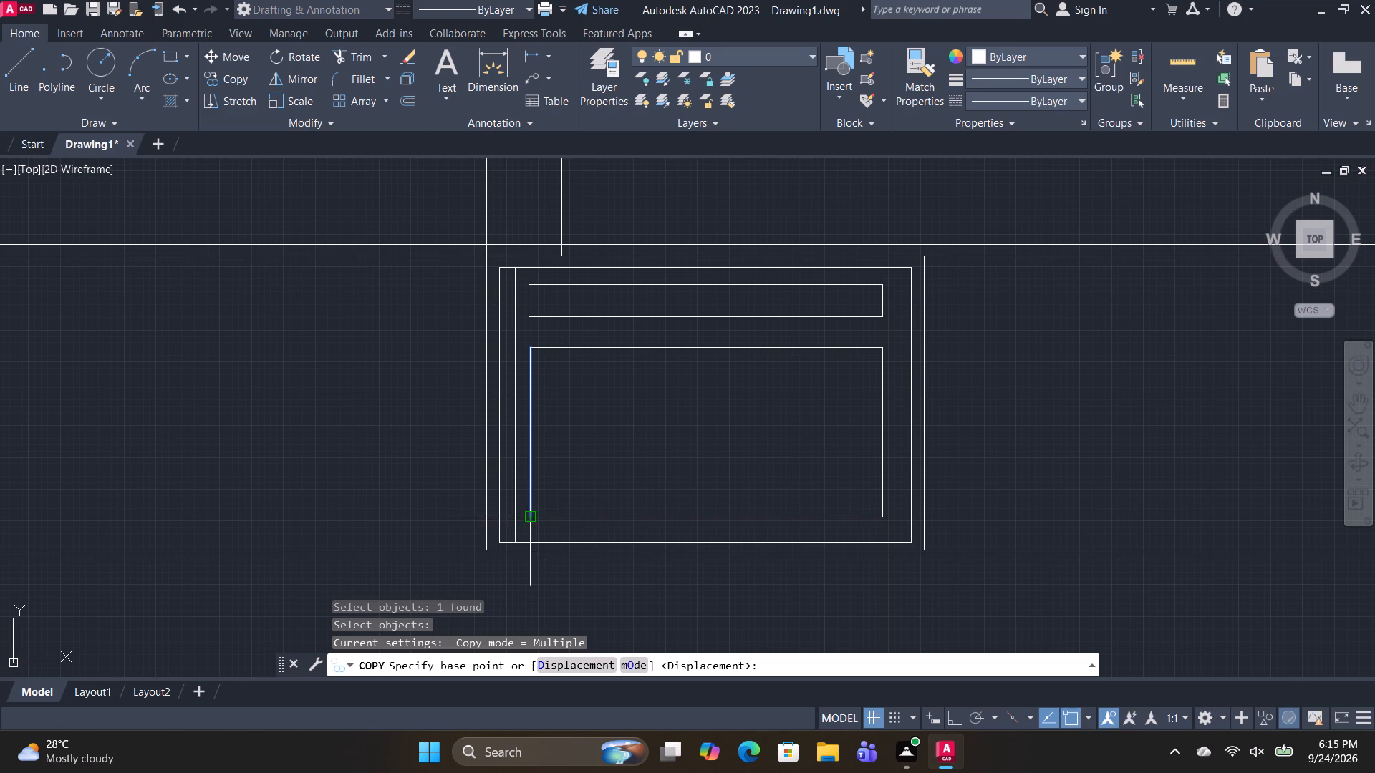
click(532, 521)
text(A)
key(space)
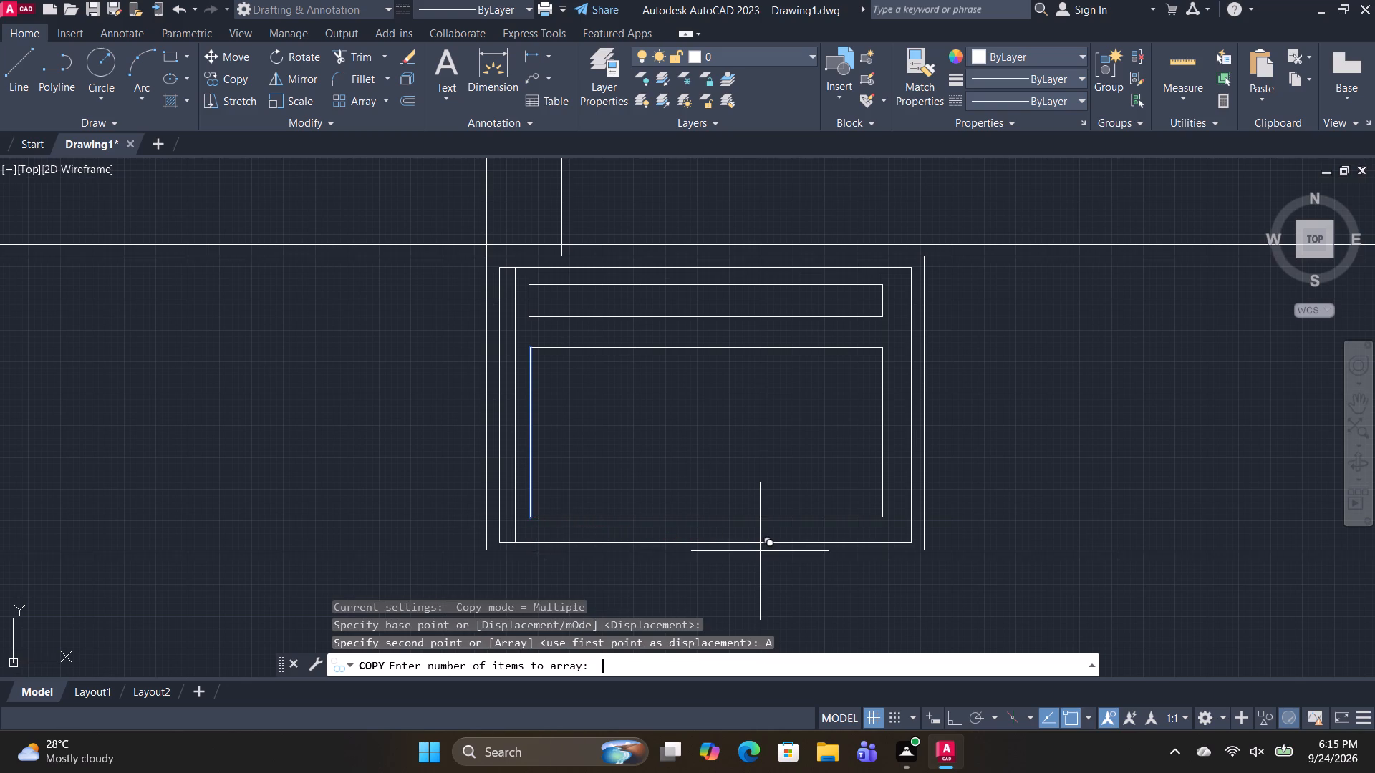
text(30)
key(Return)
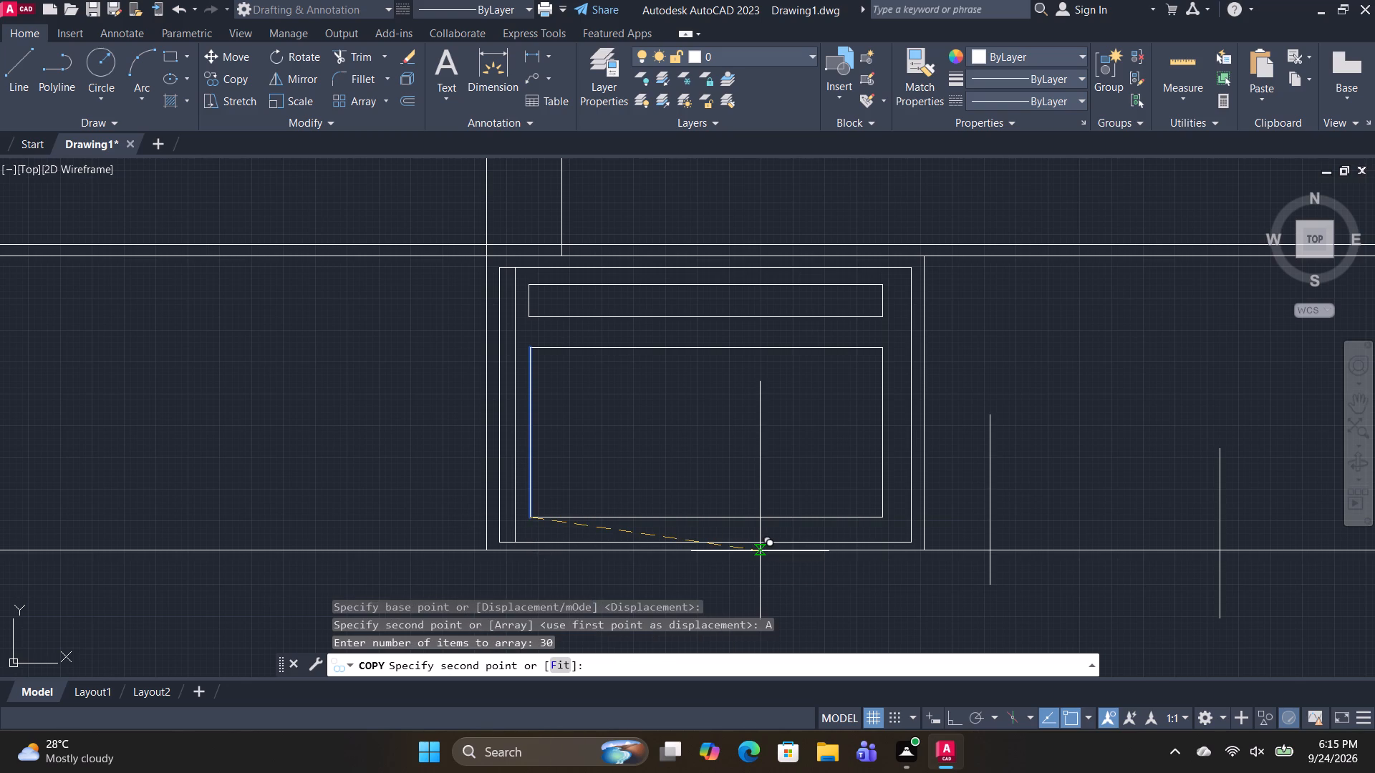
text(F)
key(space)
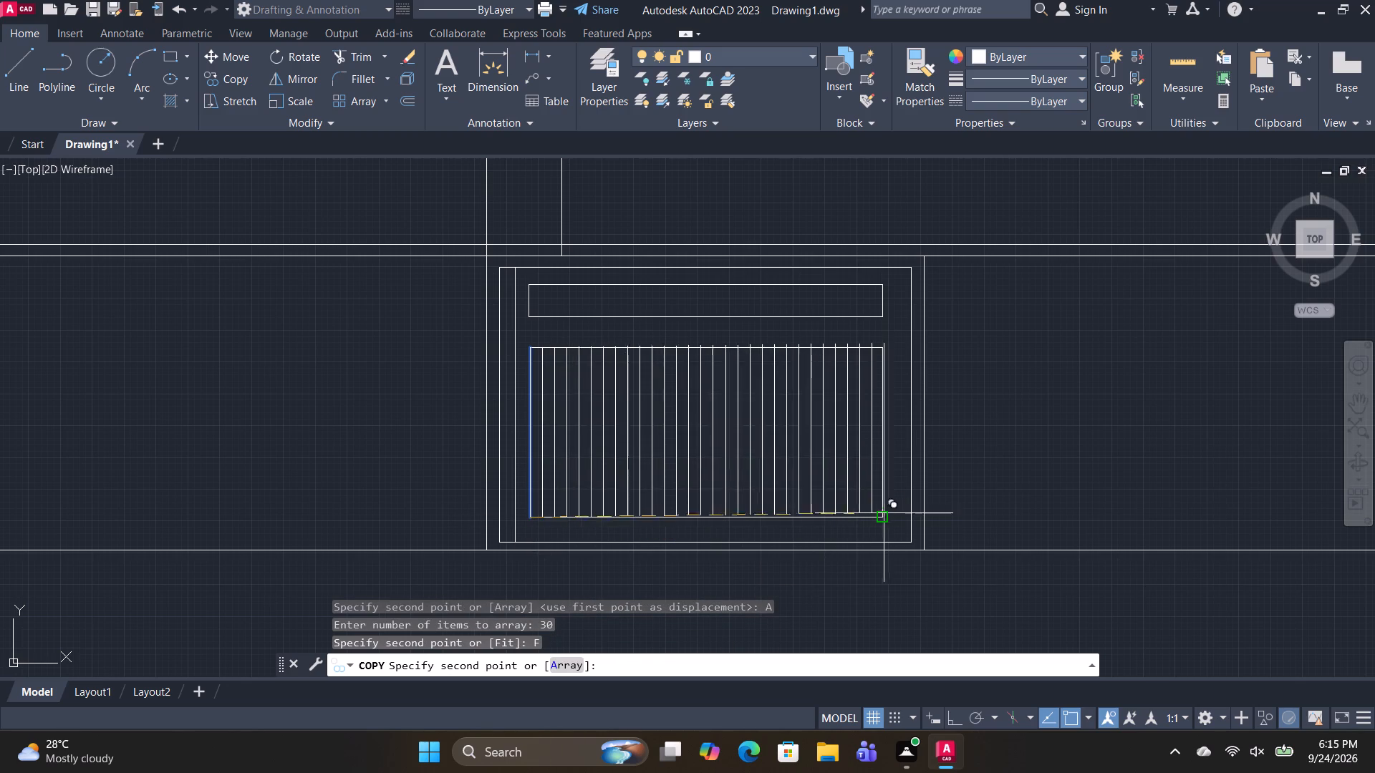
click(883, 519)
key(space)
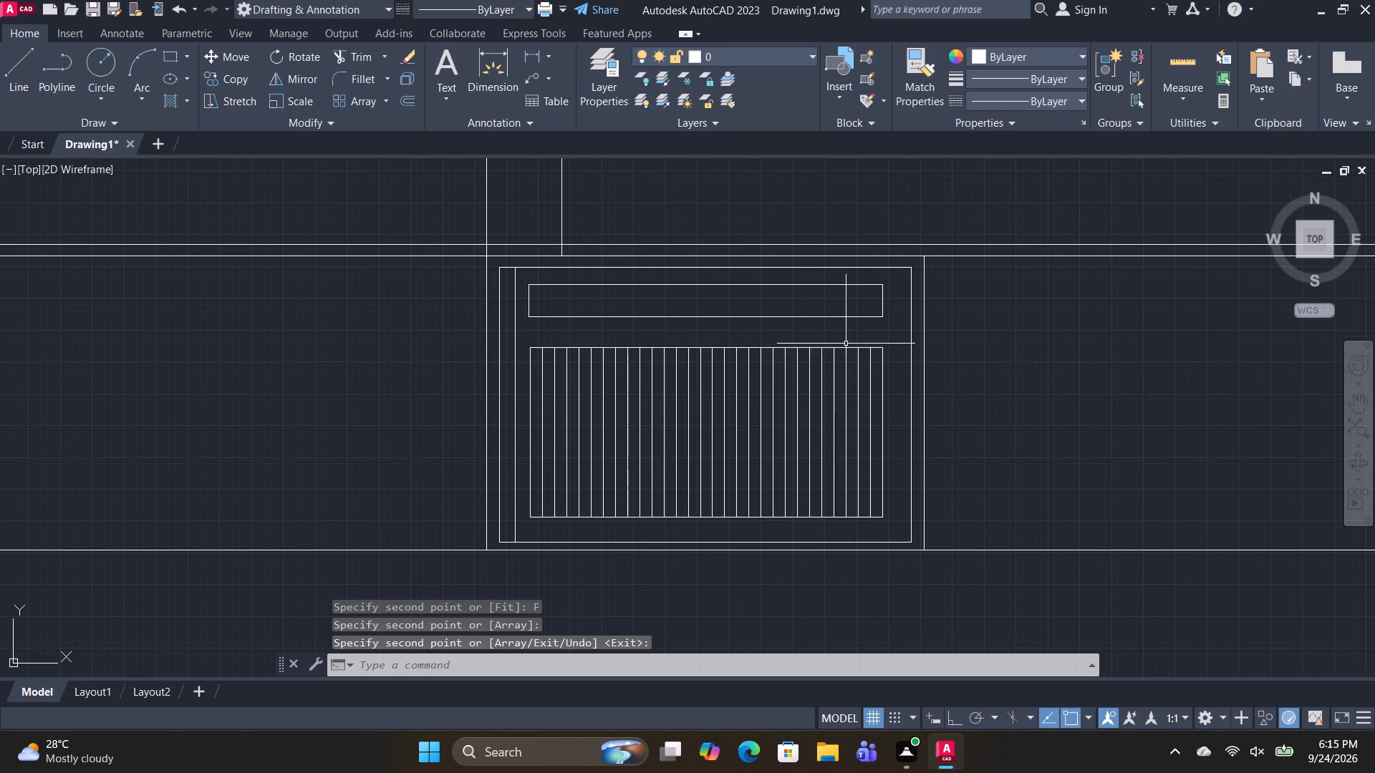
Copy the lower rectangle's top edge as an array of 20 items, fitted down to its bottom-right corner to complete the grid.
click(846, 349)
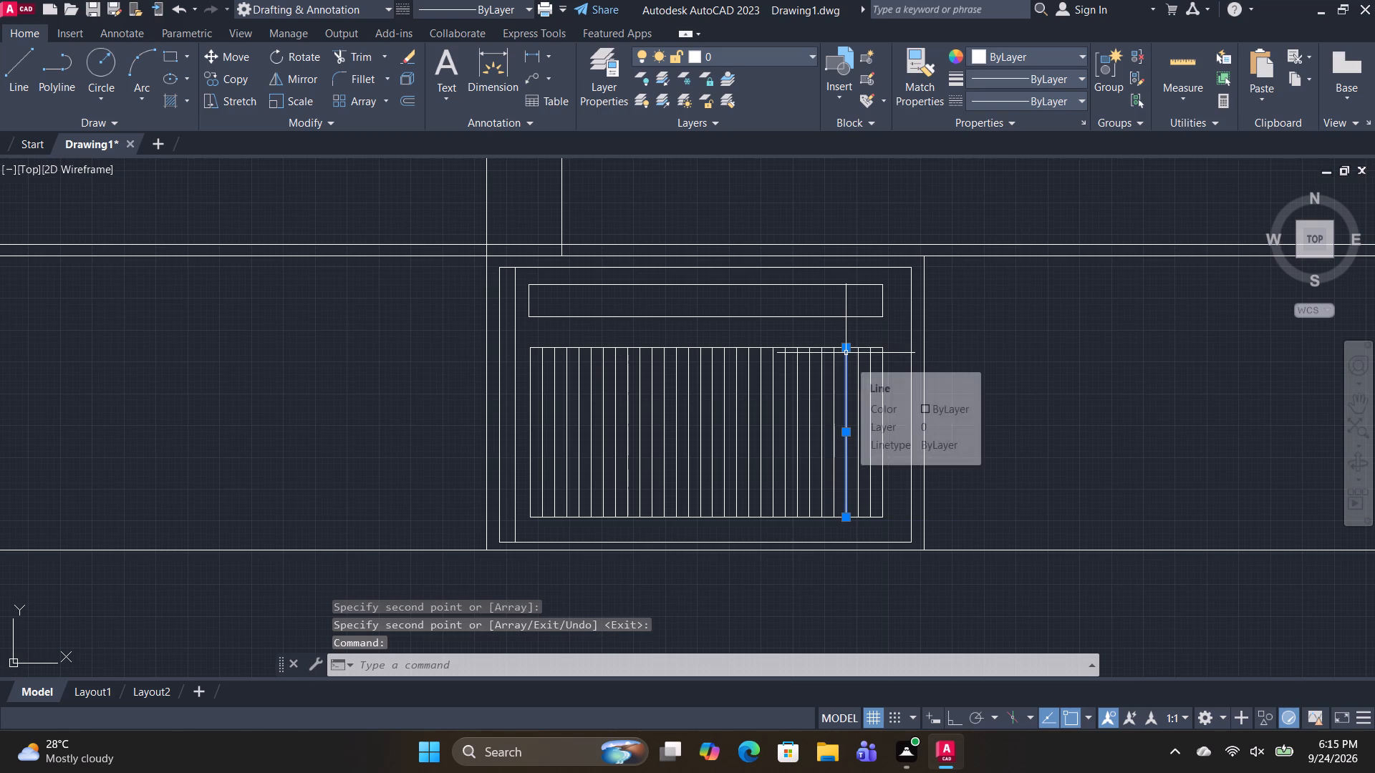
key(Escape)
click(830, 349)
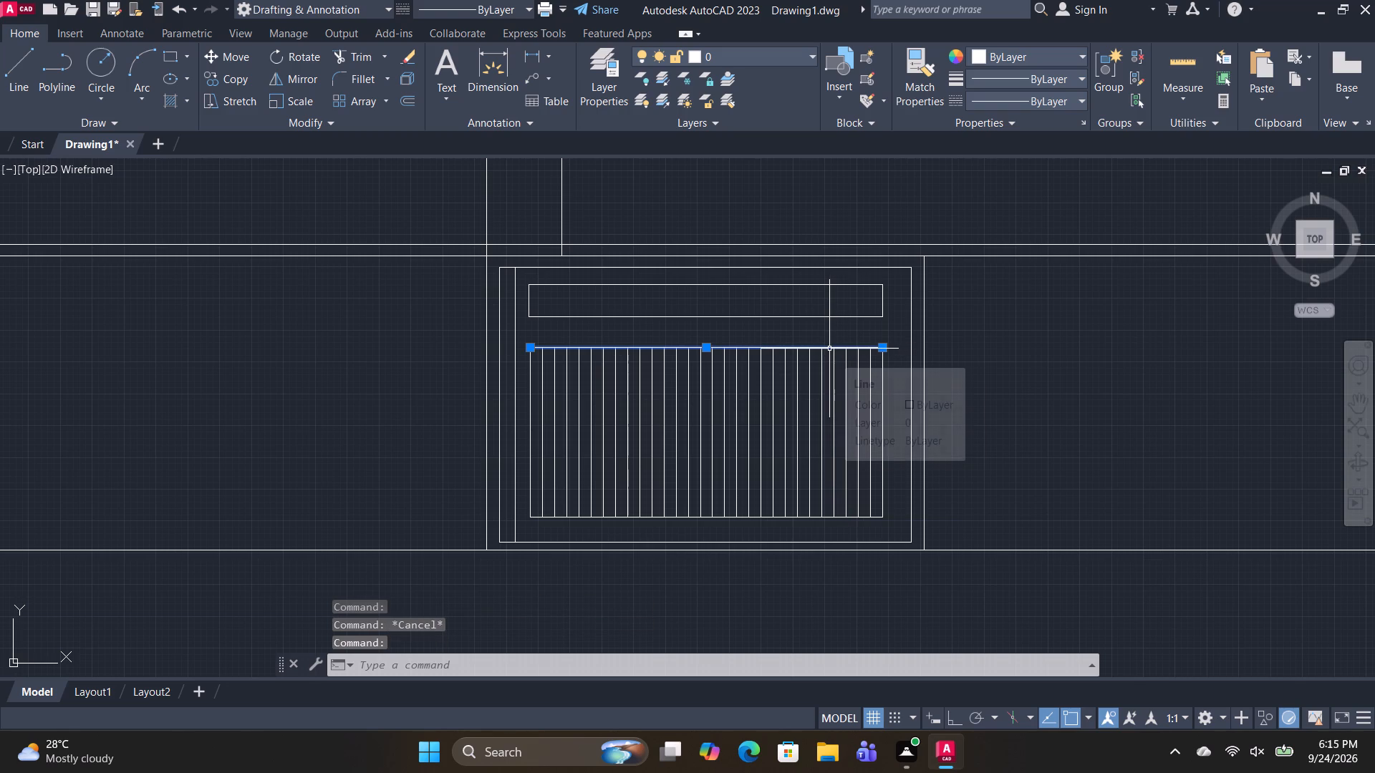
text(CO)
key(space)
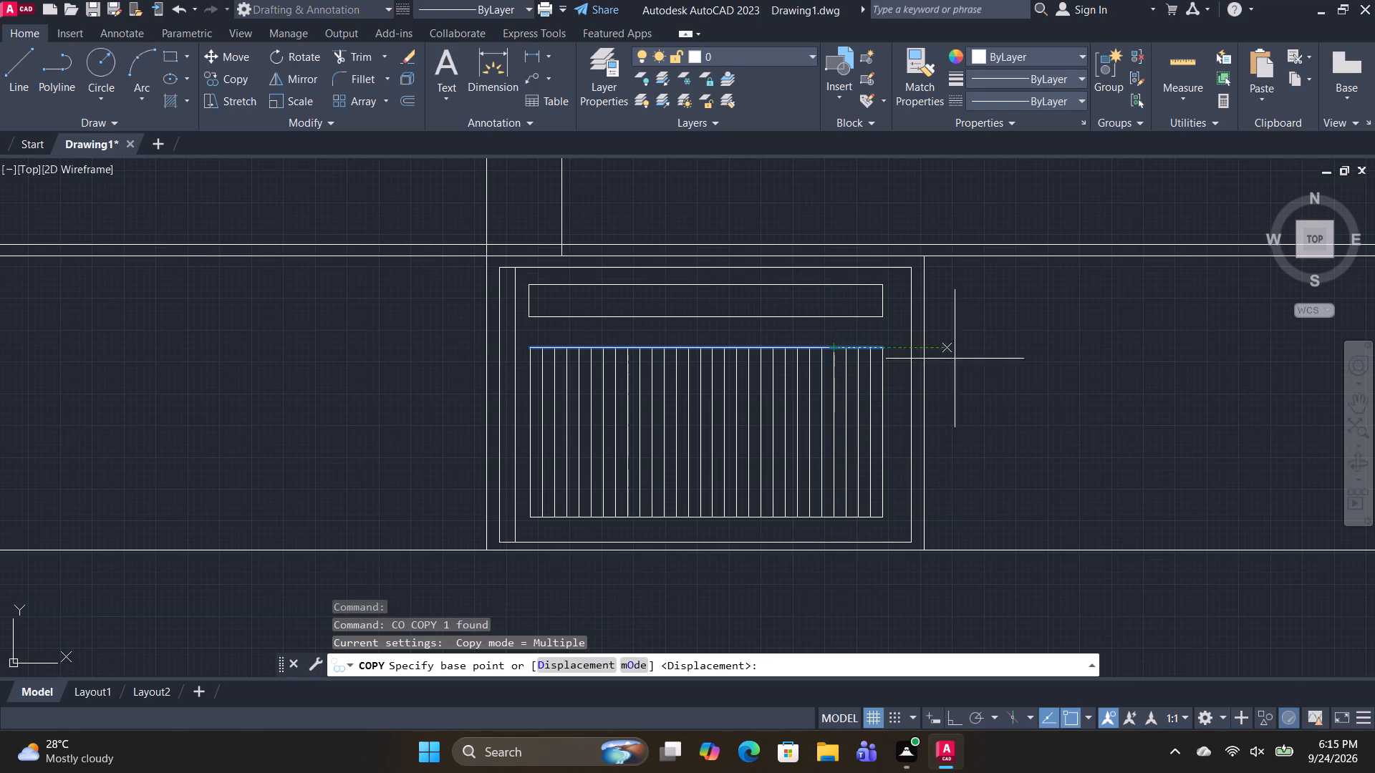
click(883, 349)
text(A)
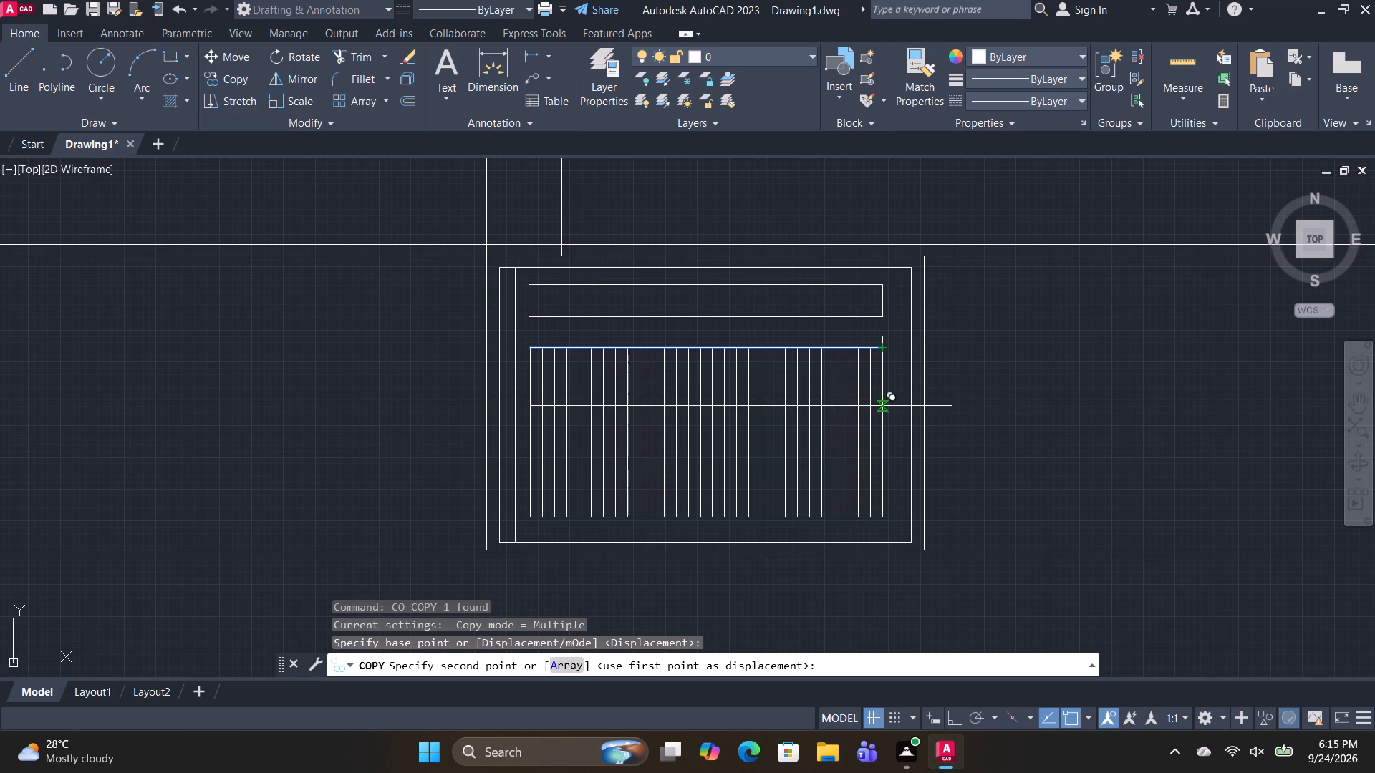
key(space)
text(20)
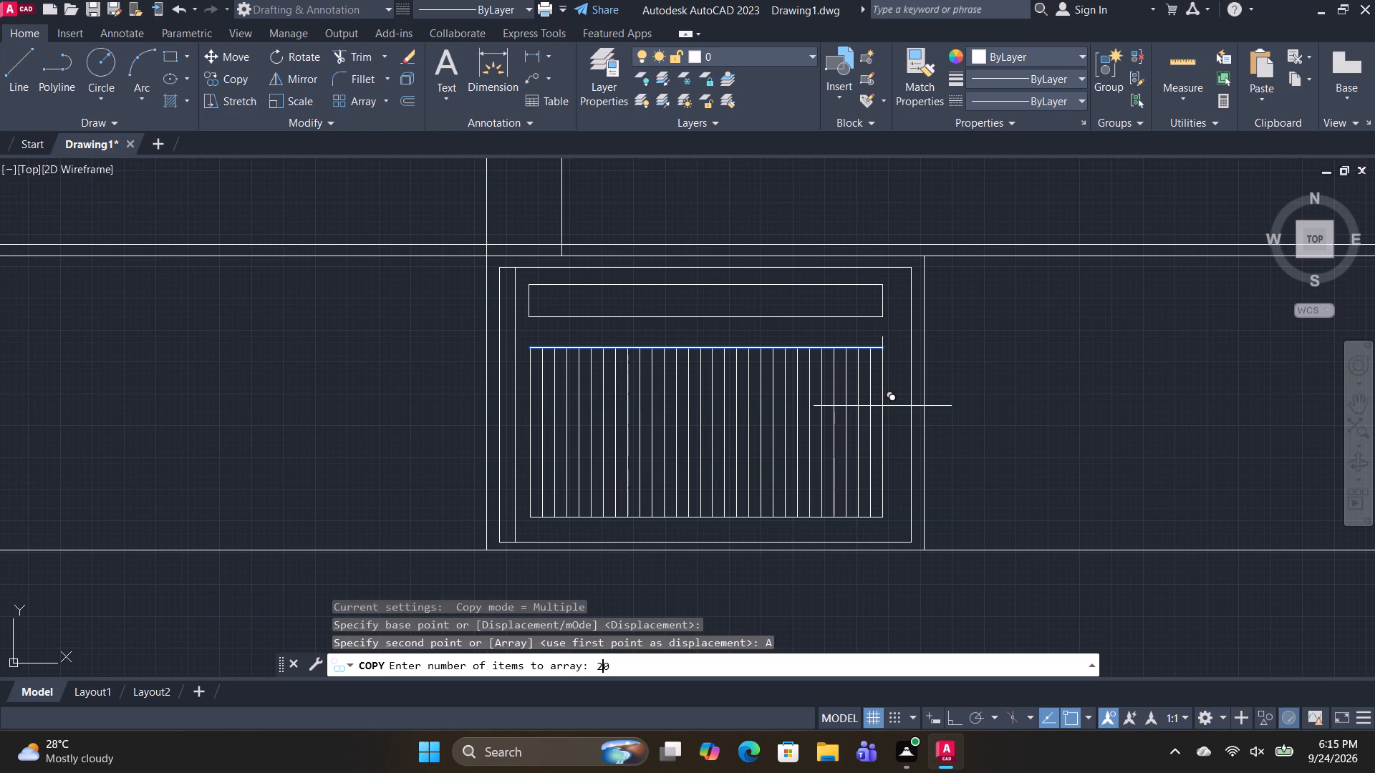
key(Return)
text(F)
key(space)
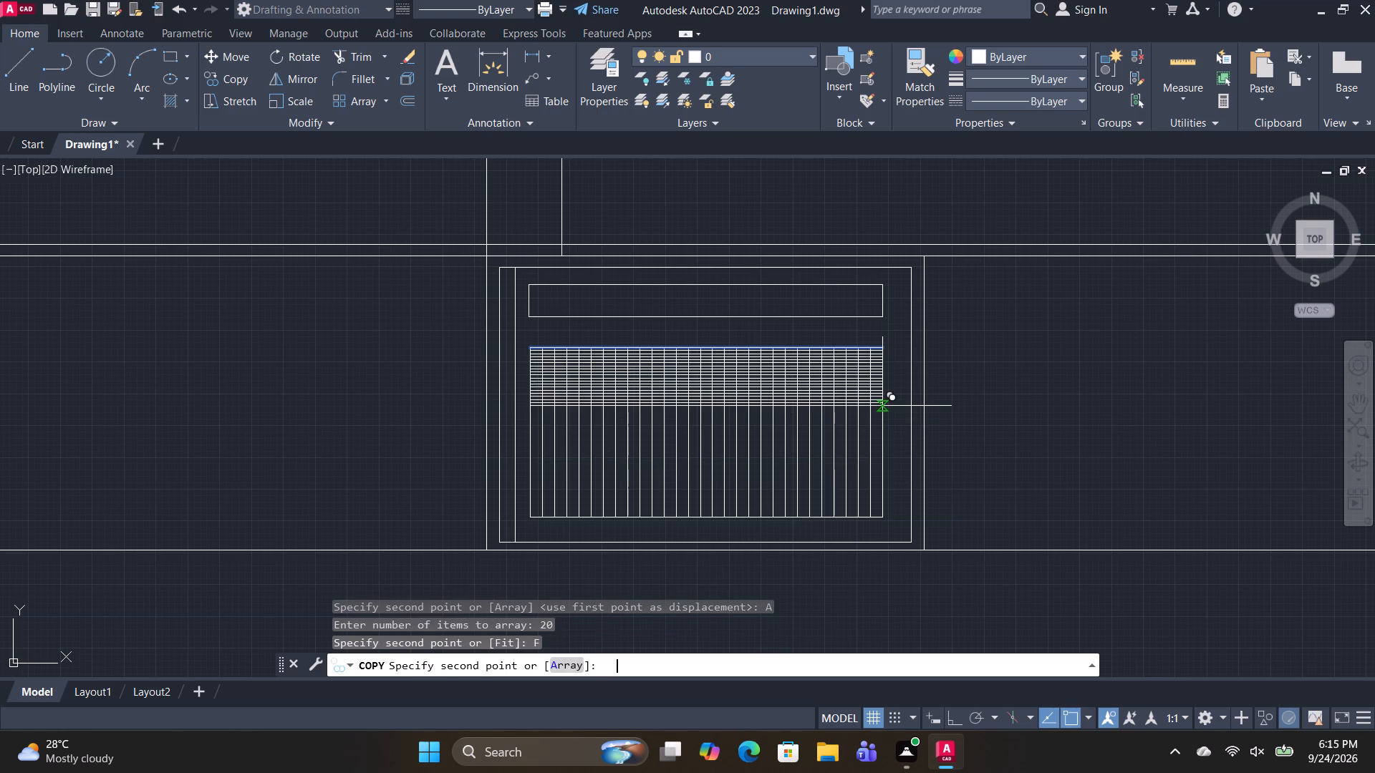
click(880, 517)
key(space)
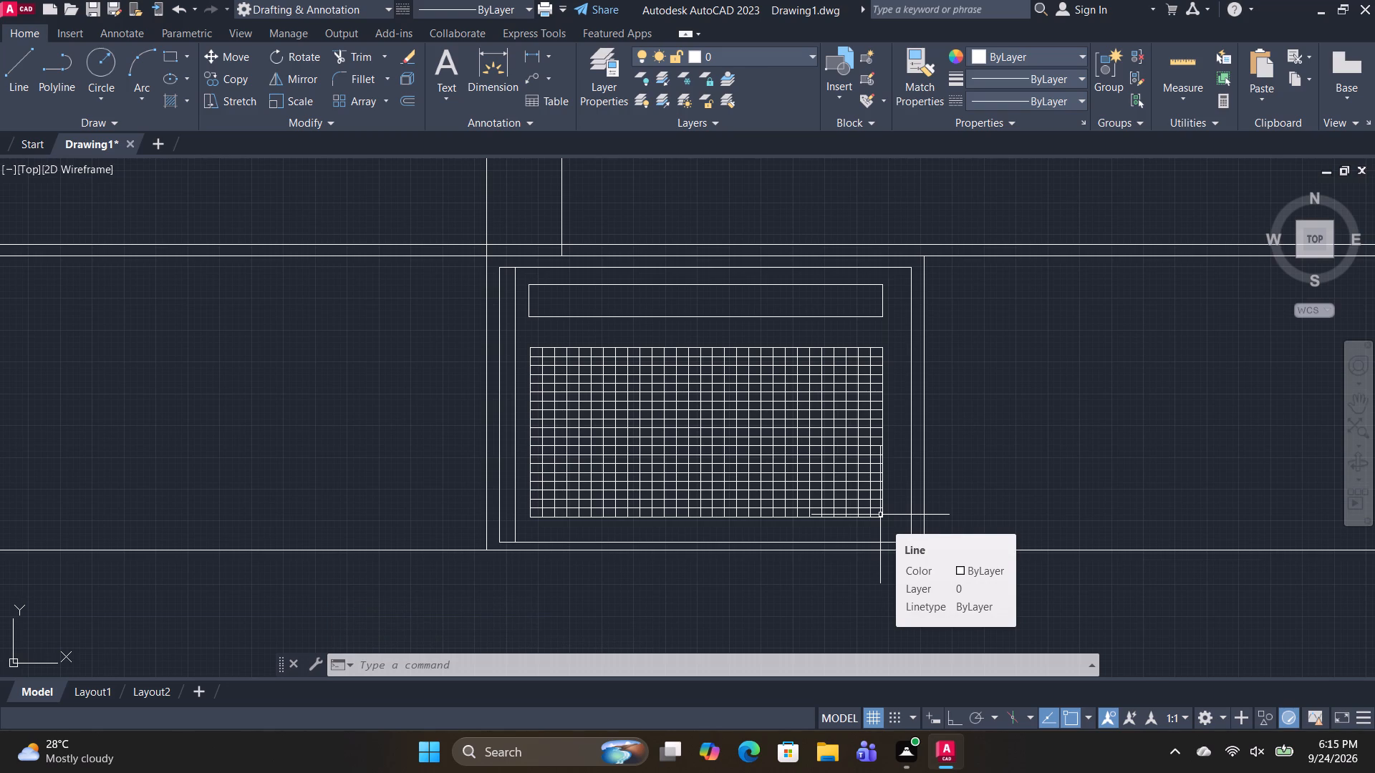
Offset the inner frame's bottom edge a short distance upward, through a point between it and the grid.
click(656, 540)
text(O T)
key(space)
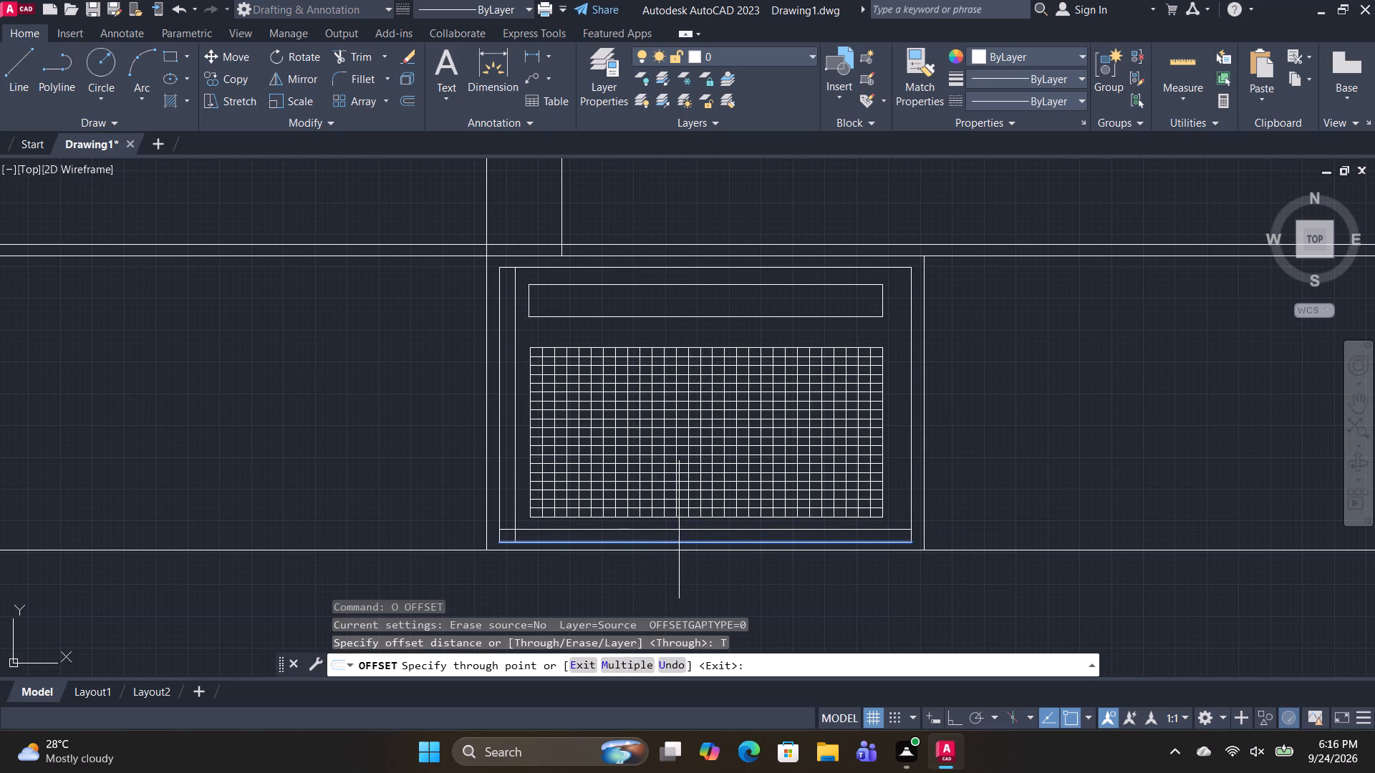
click(679, 530)
key(Escape)
Trim the overlapping ends of the two offset lines where they cross at the frame's bottom-left corner.
text(TR)
key(space)
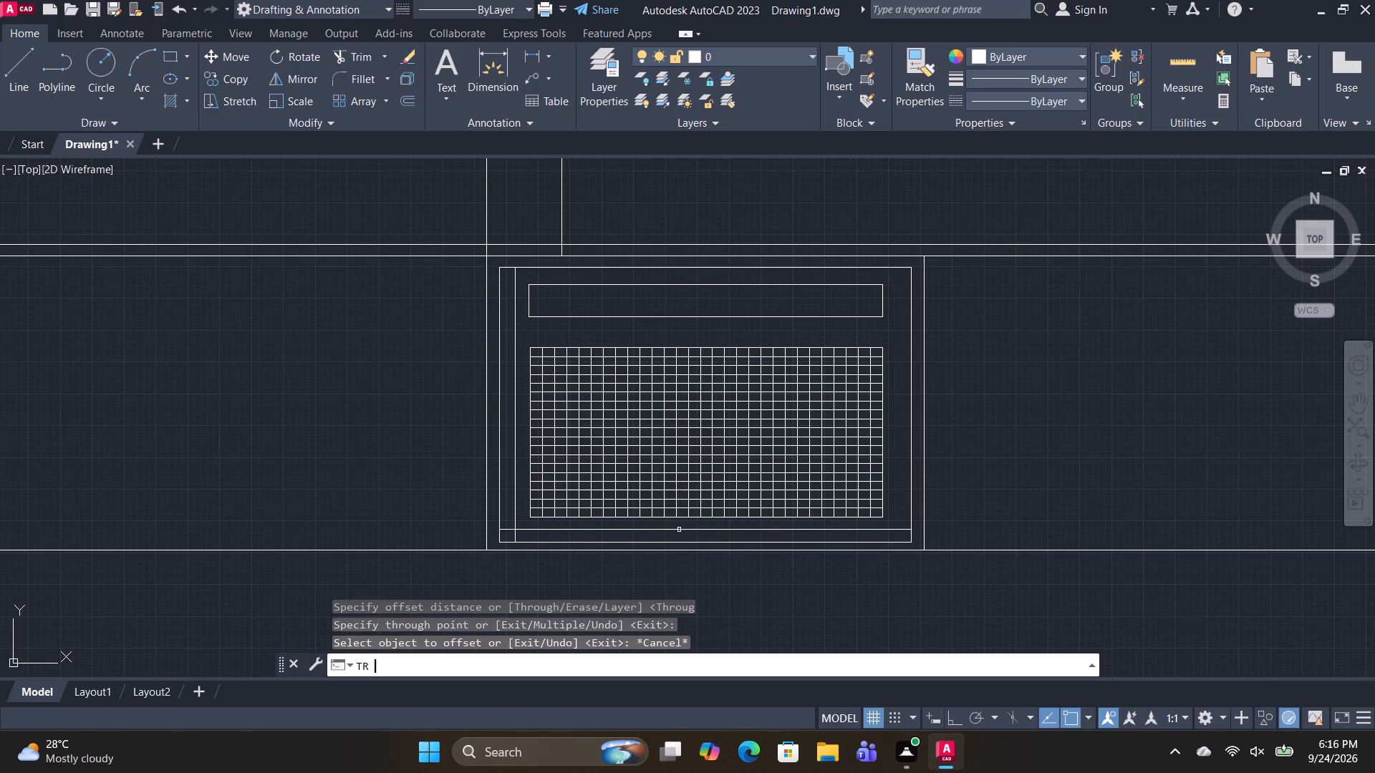
scroll(490, 552, up, 1)
click(529, 531)
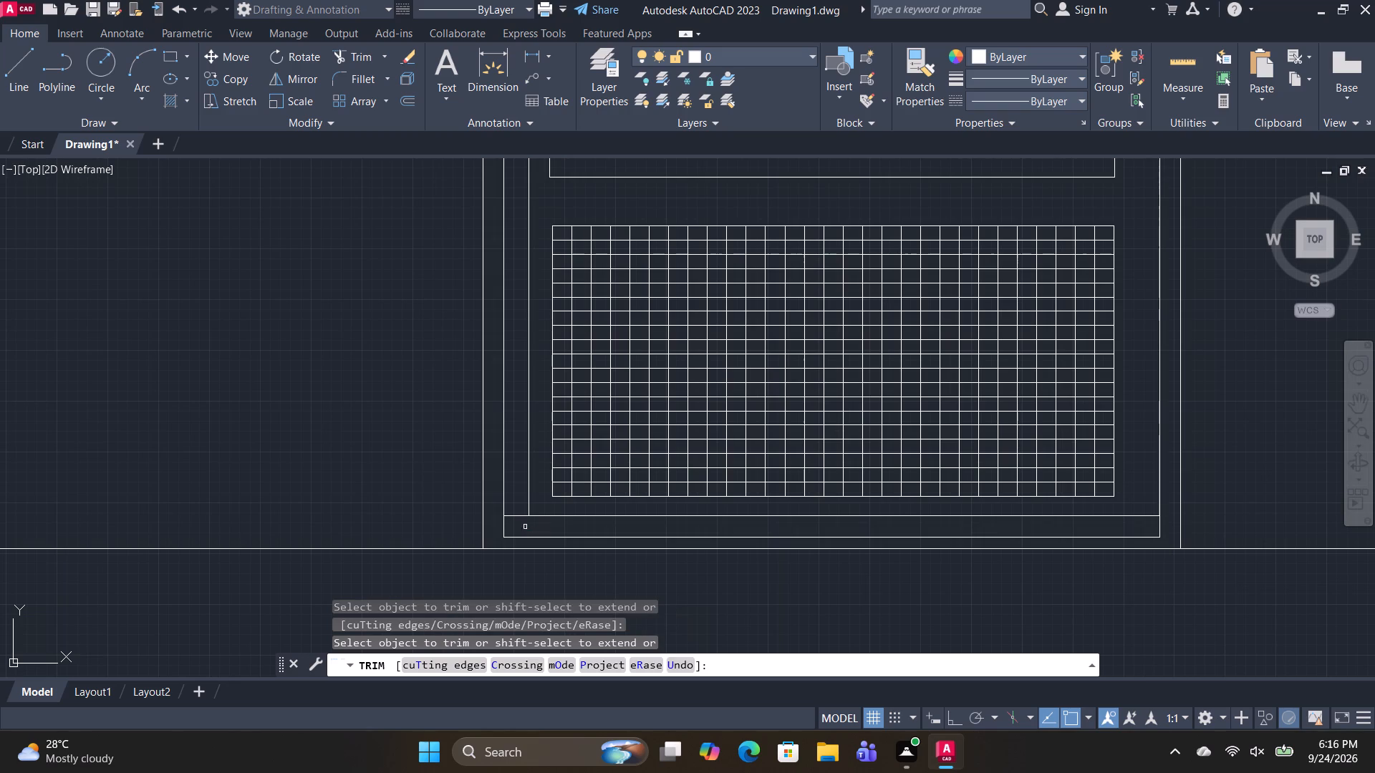
click(521, 517)
scroll(547, 492, down, 3)
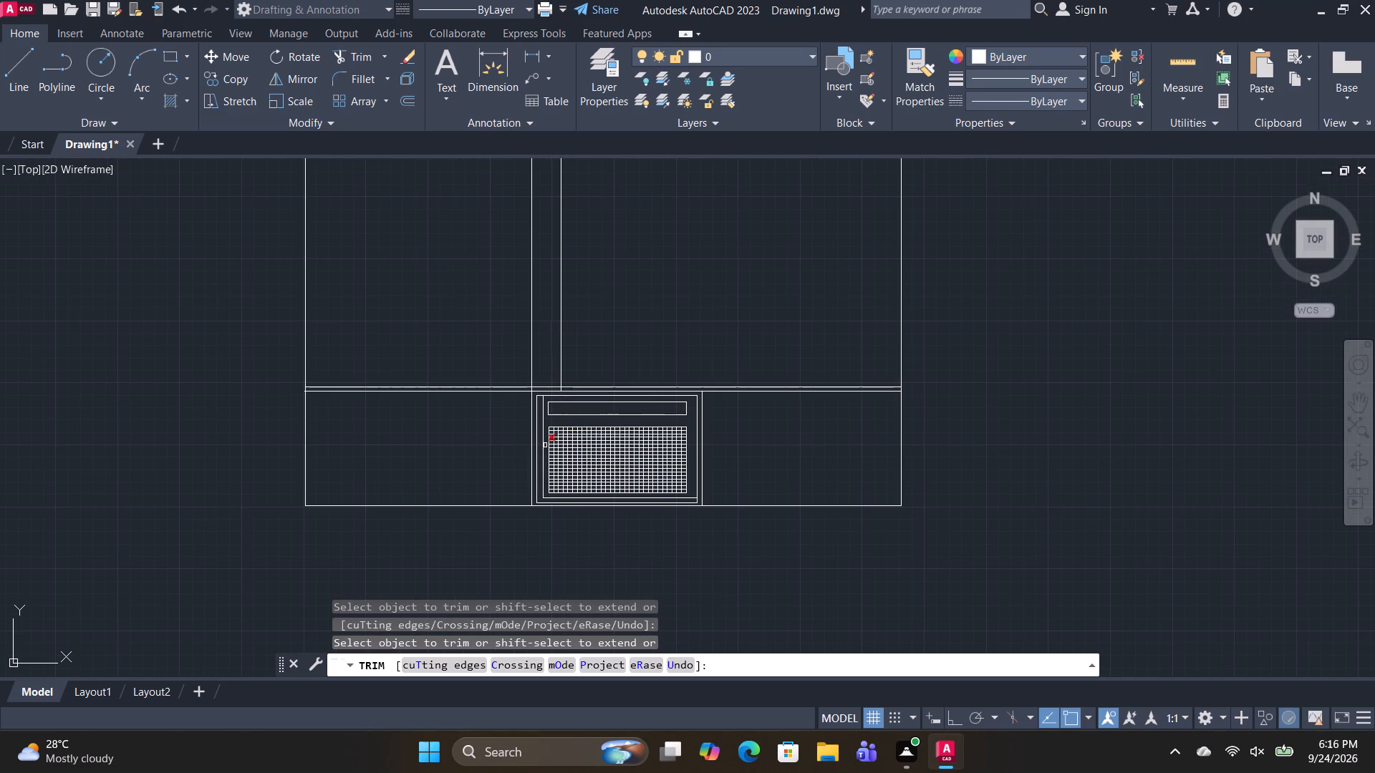
Trim the remaining overlap of the offset lines near the inner frame's bottom-left corner.
scroll(541, 452, up, 2)
shift+click(539, 558)
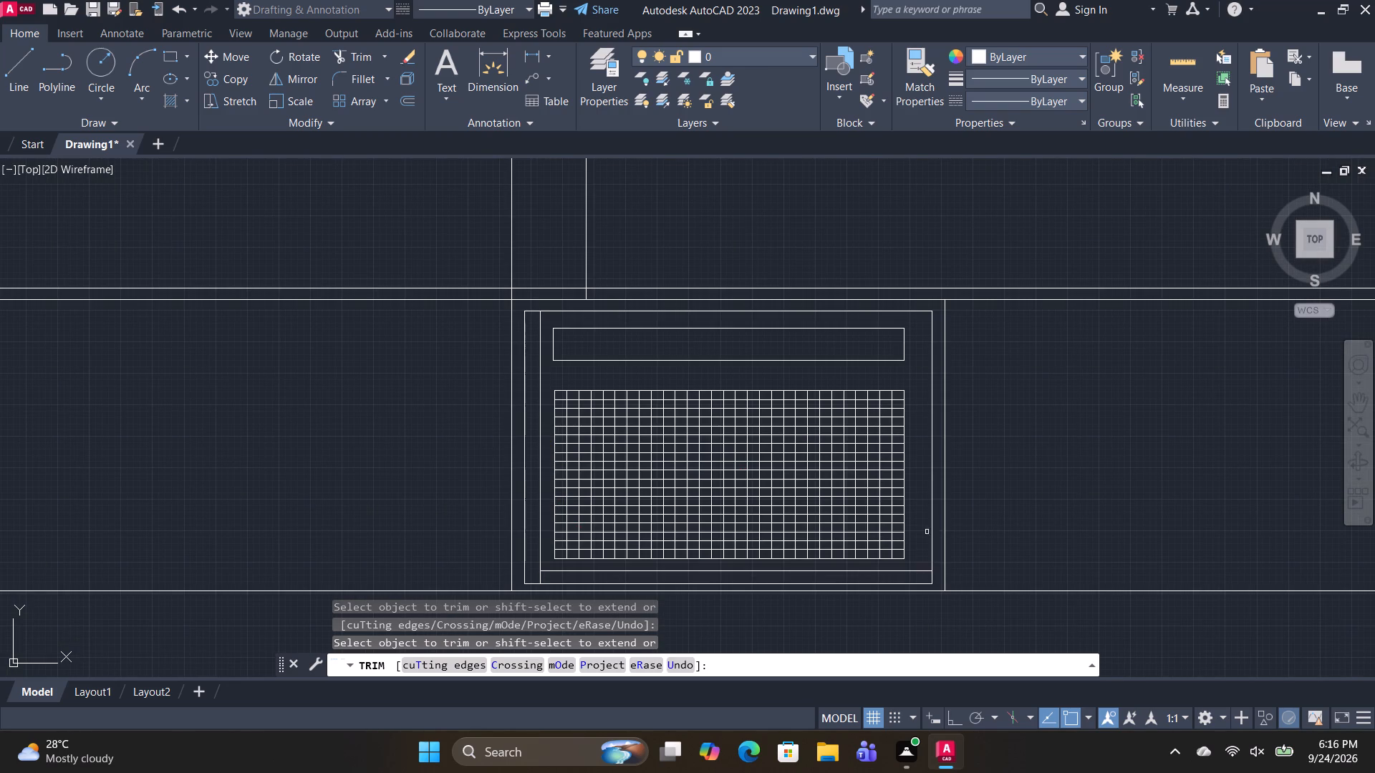
key(Escape)
Copy the plan's bottom edge as an array of 7 items, fitted from its left end up to the top of the bottom strip.
scroll(838, 481, down, 1)
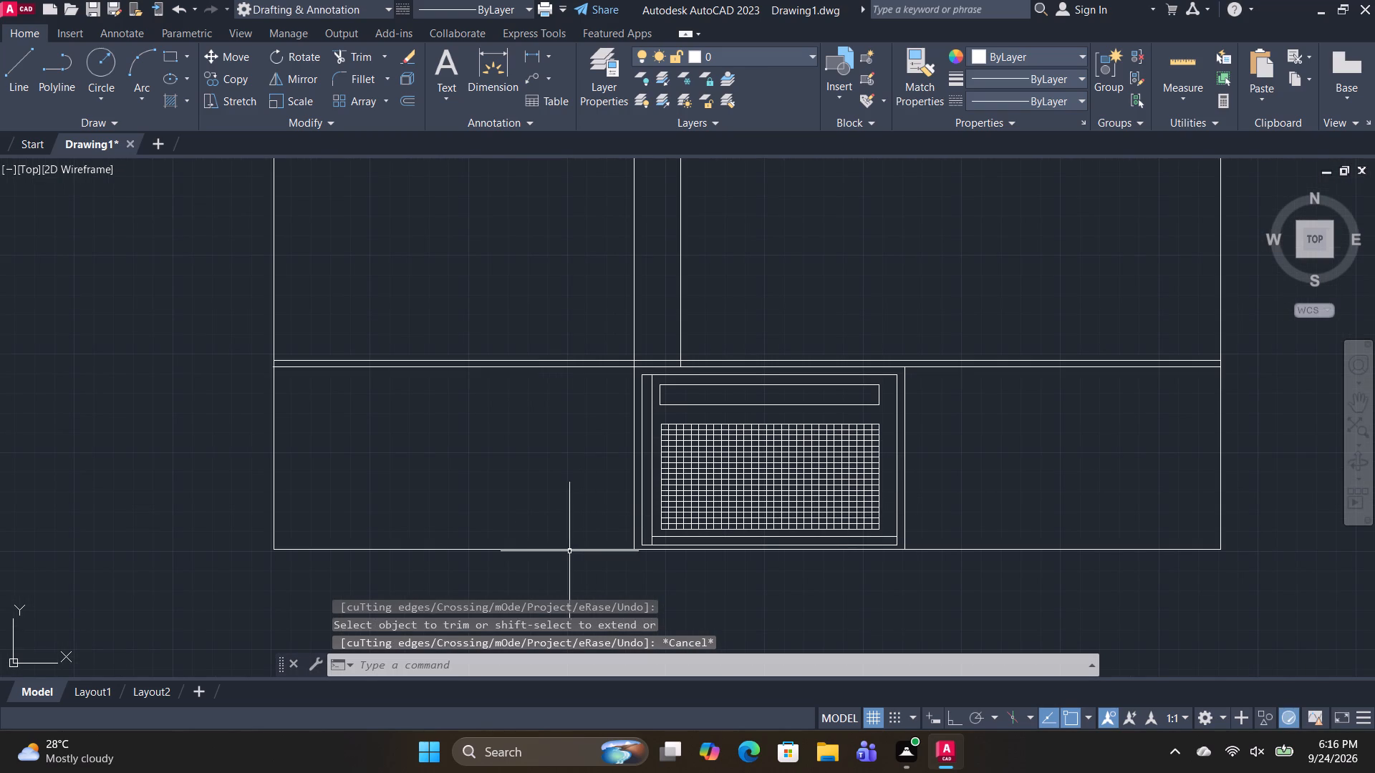
click(569, 551)
key(Escape)
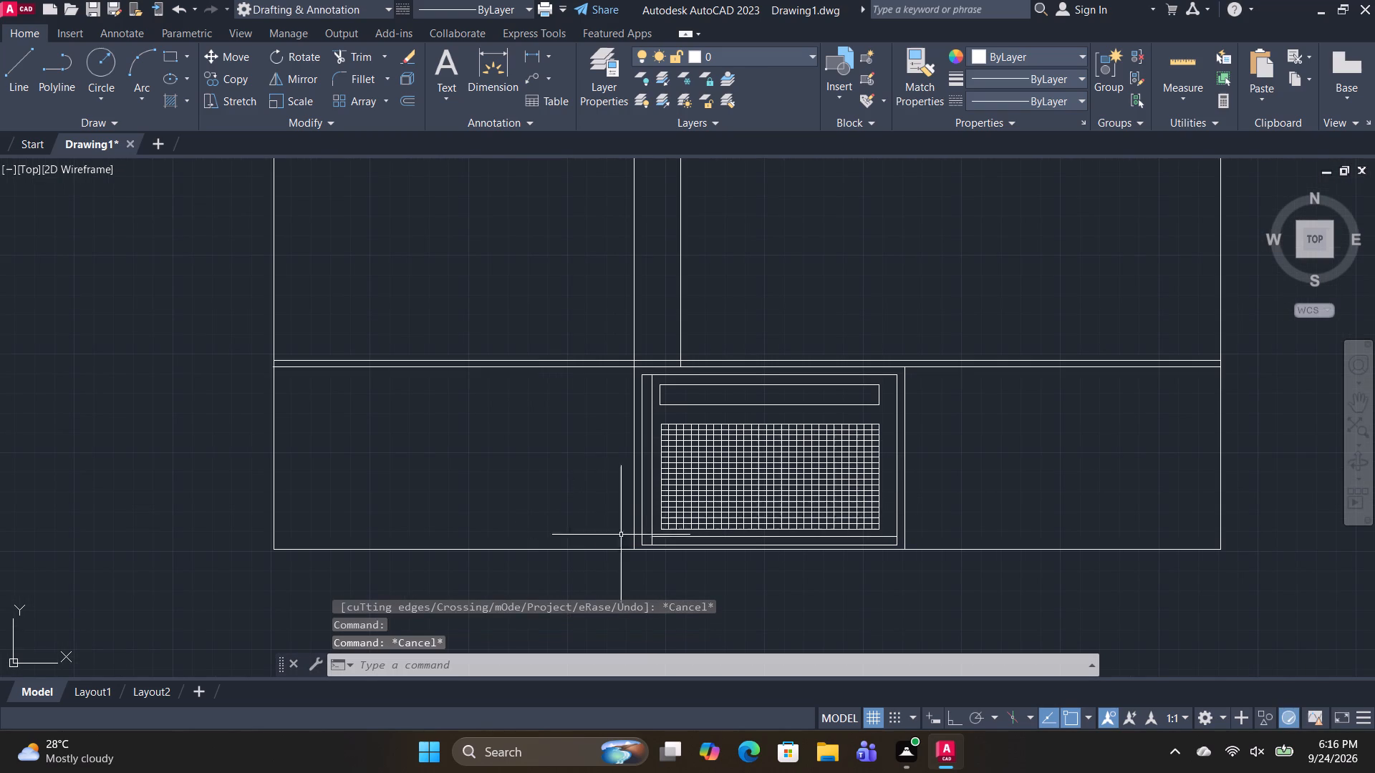
click(536, 545)
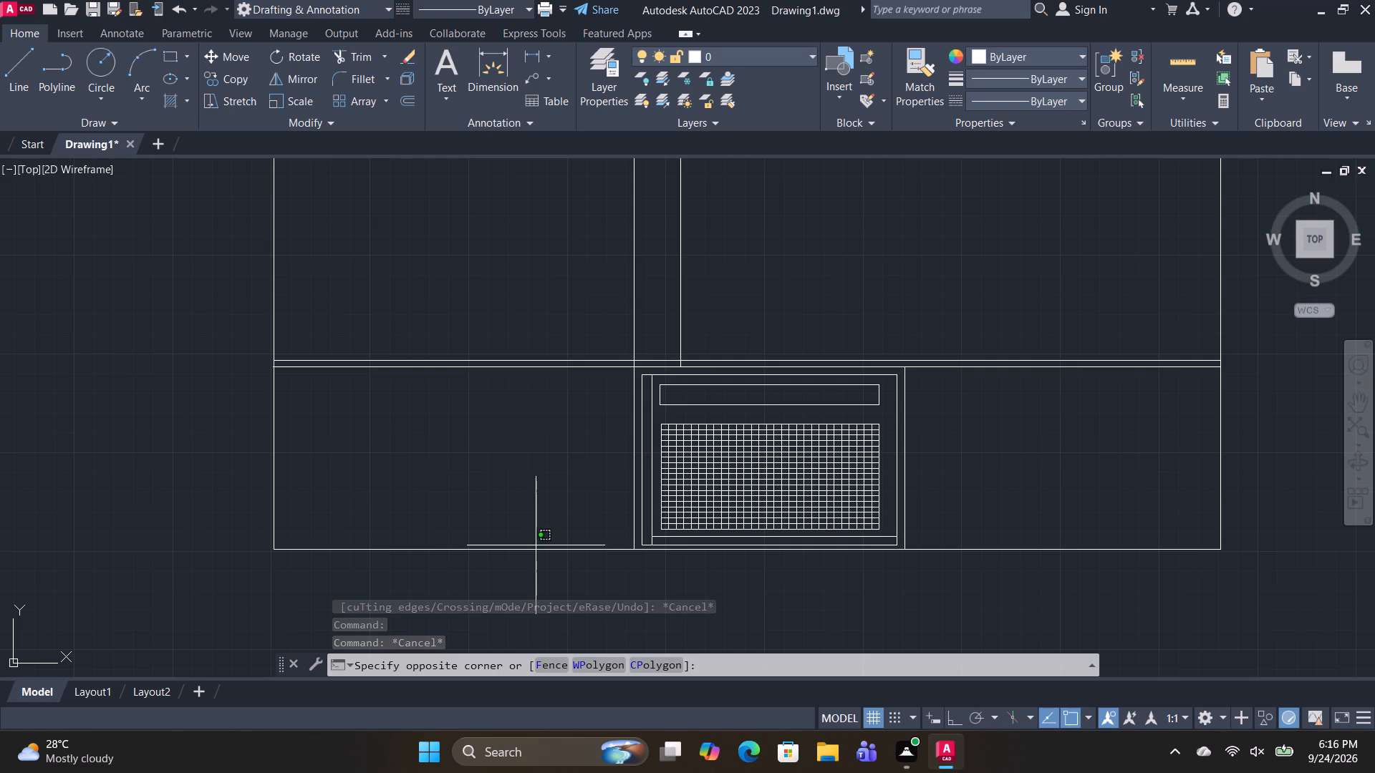
click(516, 555)
key(o)
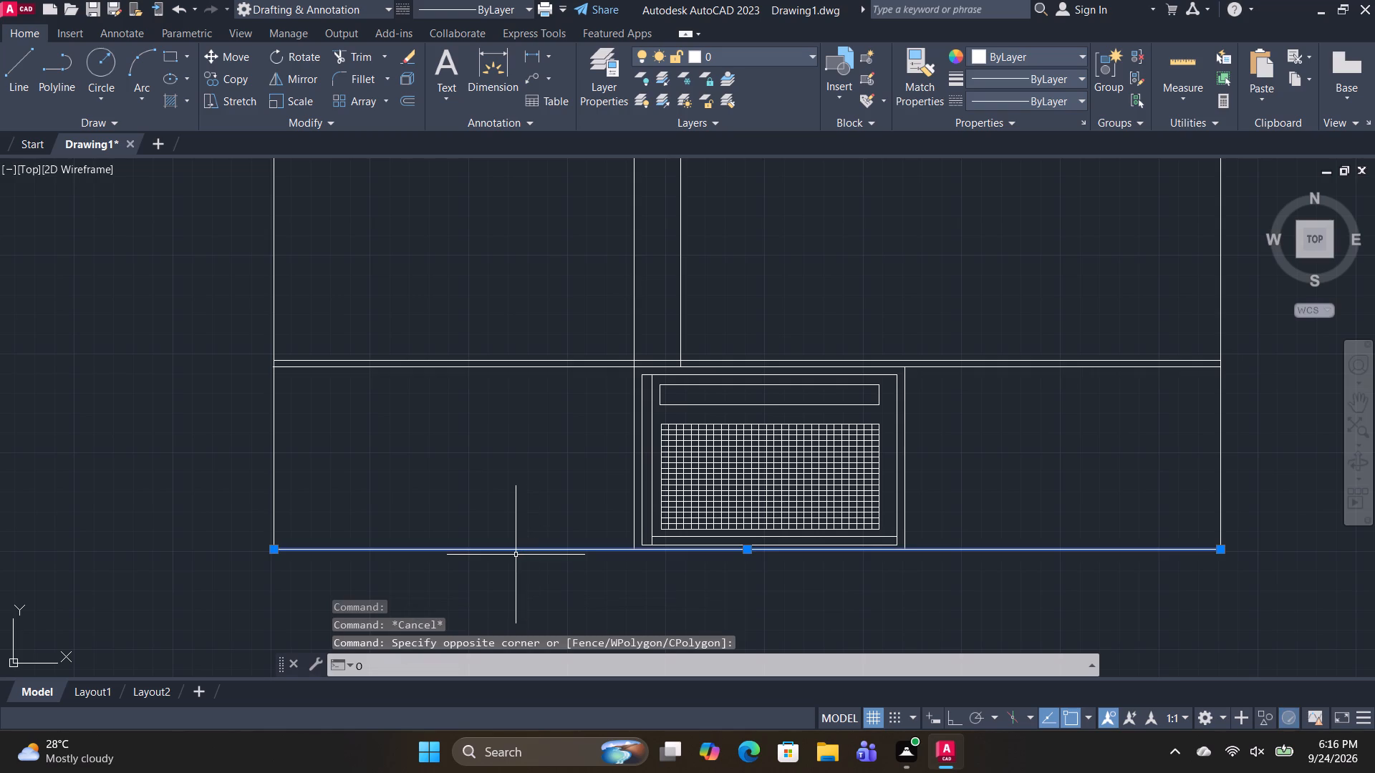
key(BackSpace)
text(CO)
key(space)
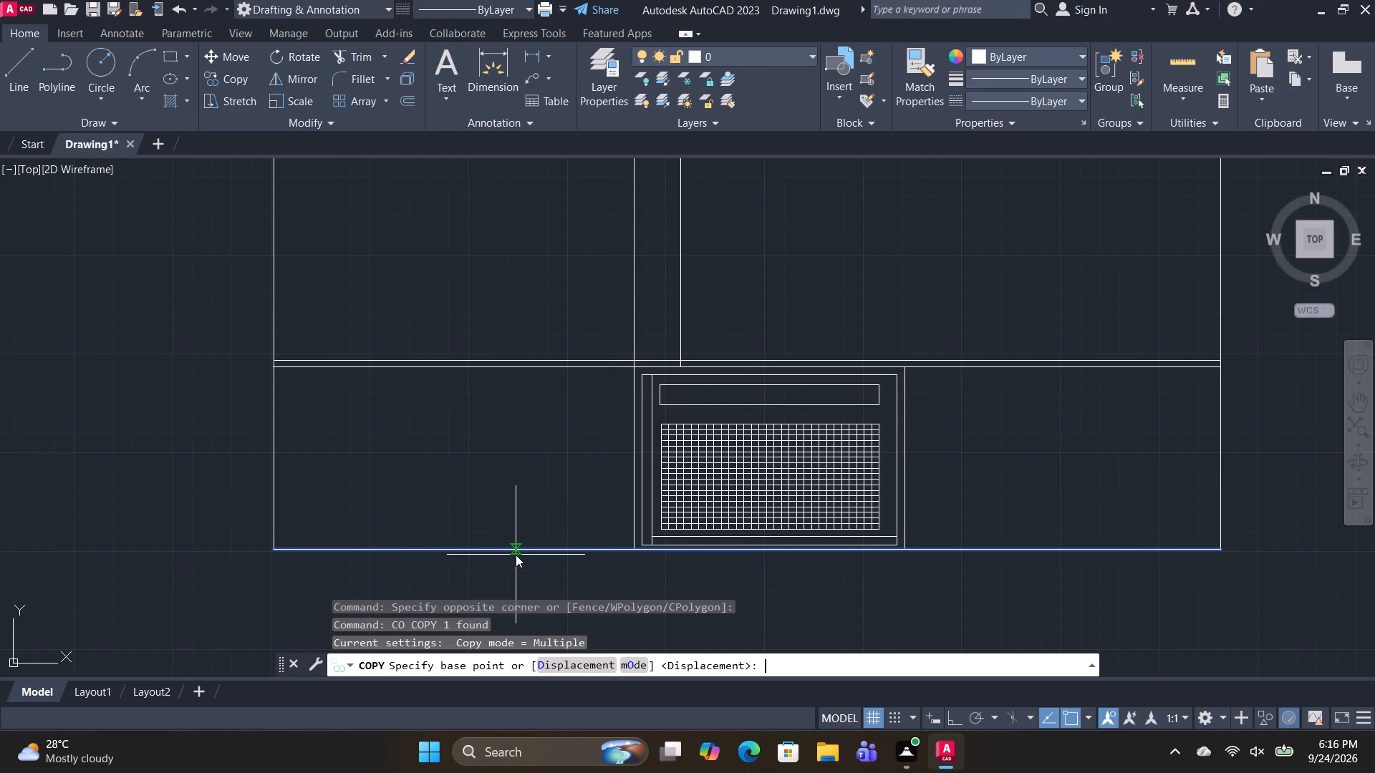
scroll(516, 555, up, 1)
click(130, 546)
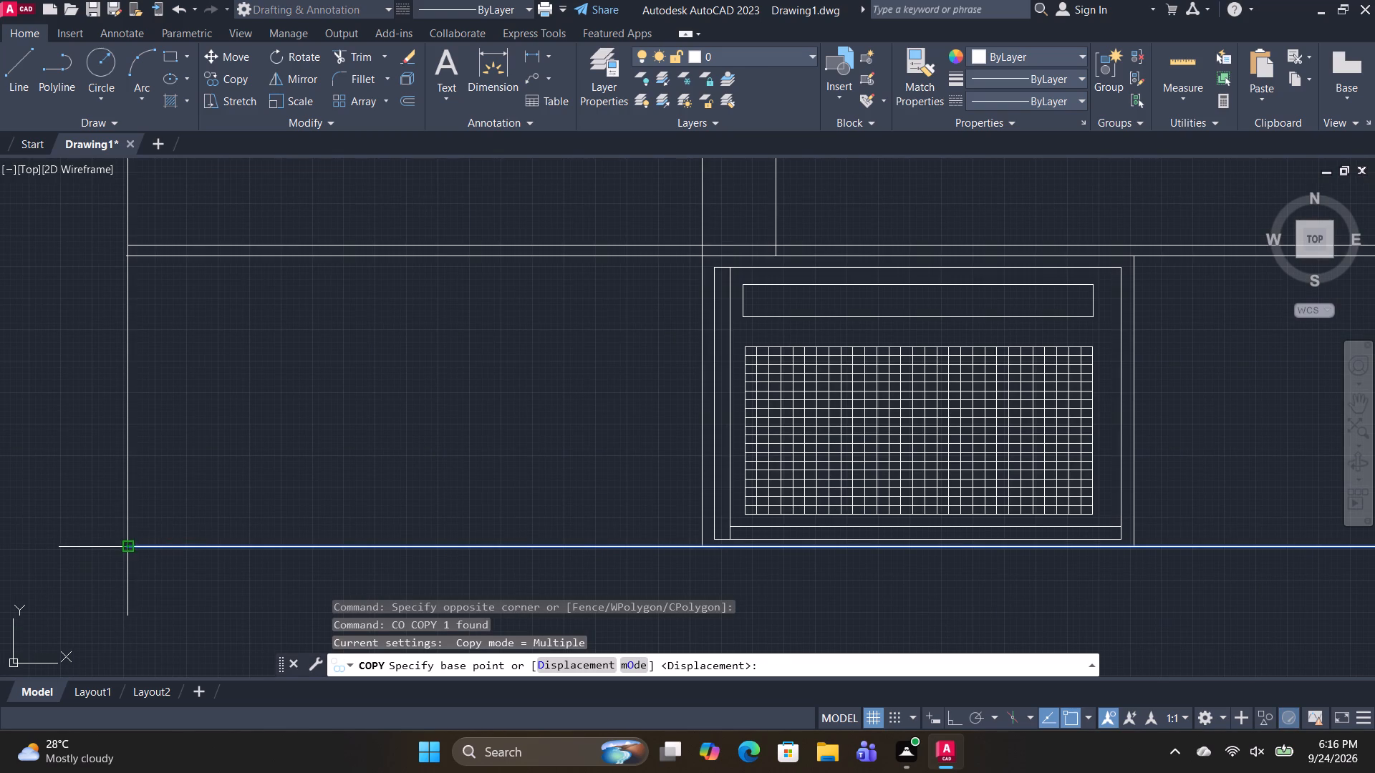
text(A)
key(space)
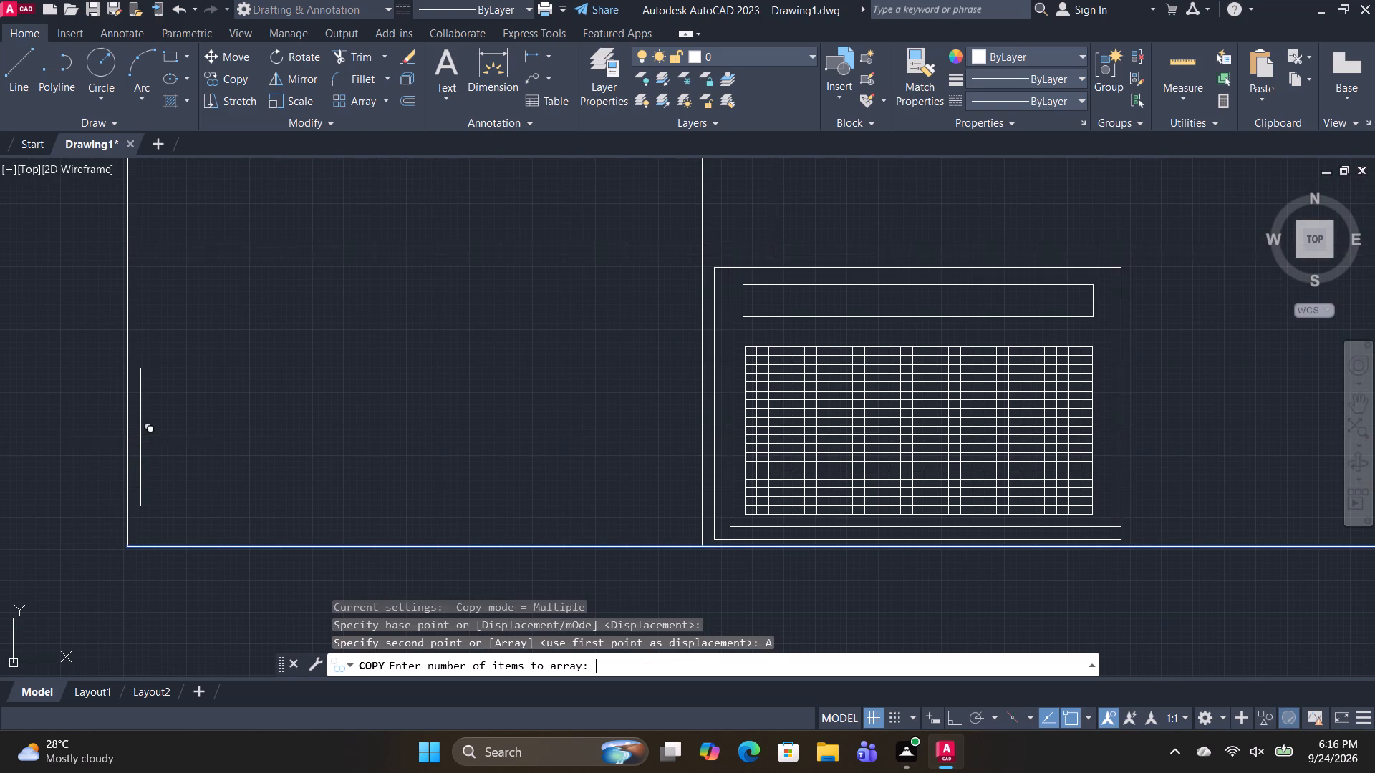
key(7)
key(Return)
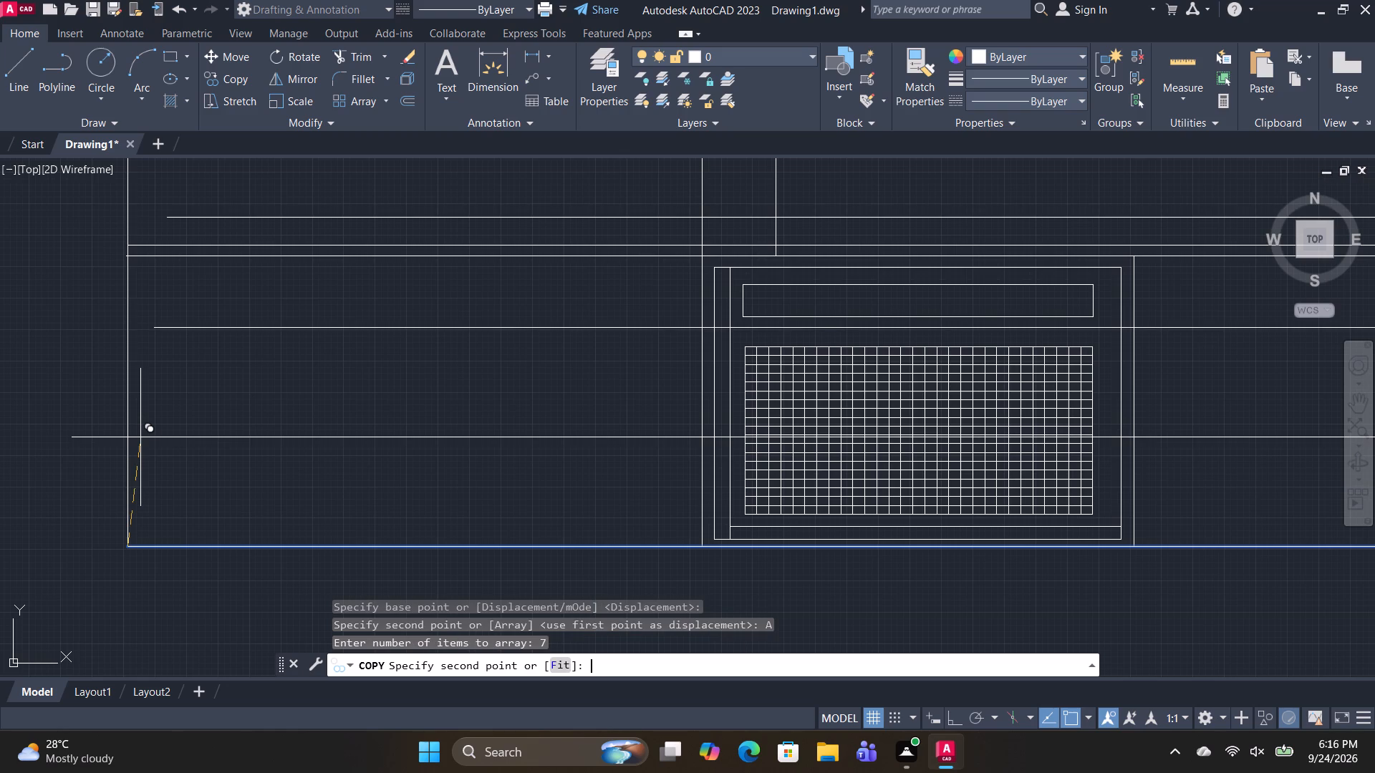
text(F)
key(space)
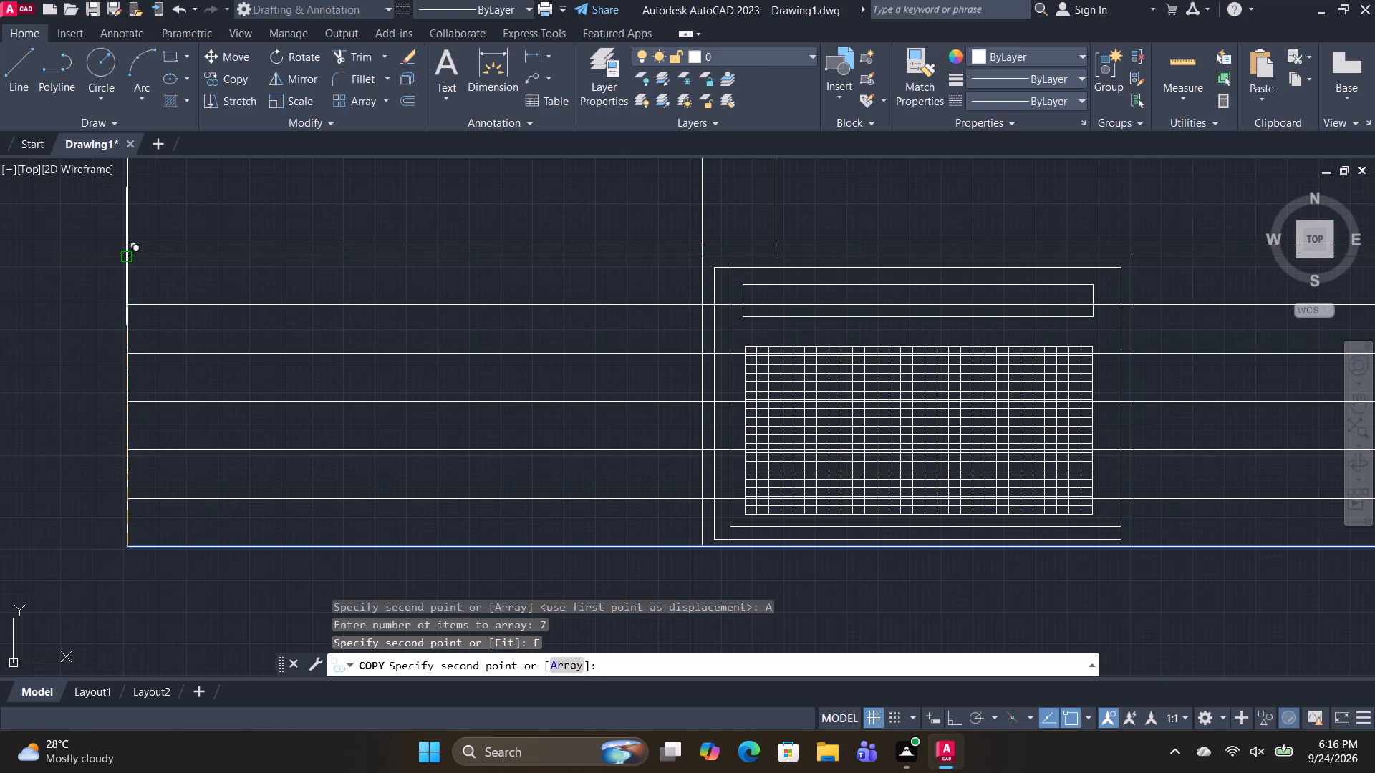
click(129, 253)
key(space)
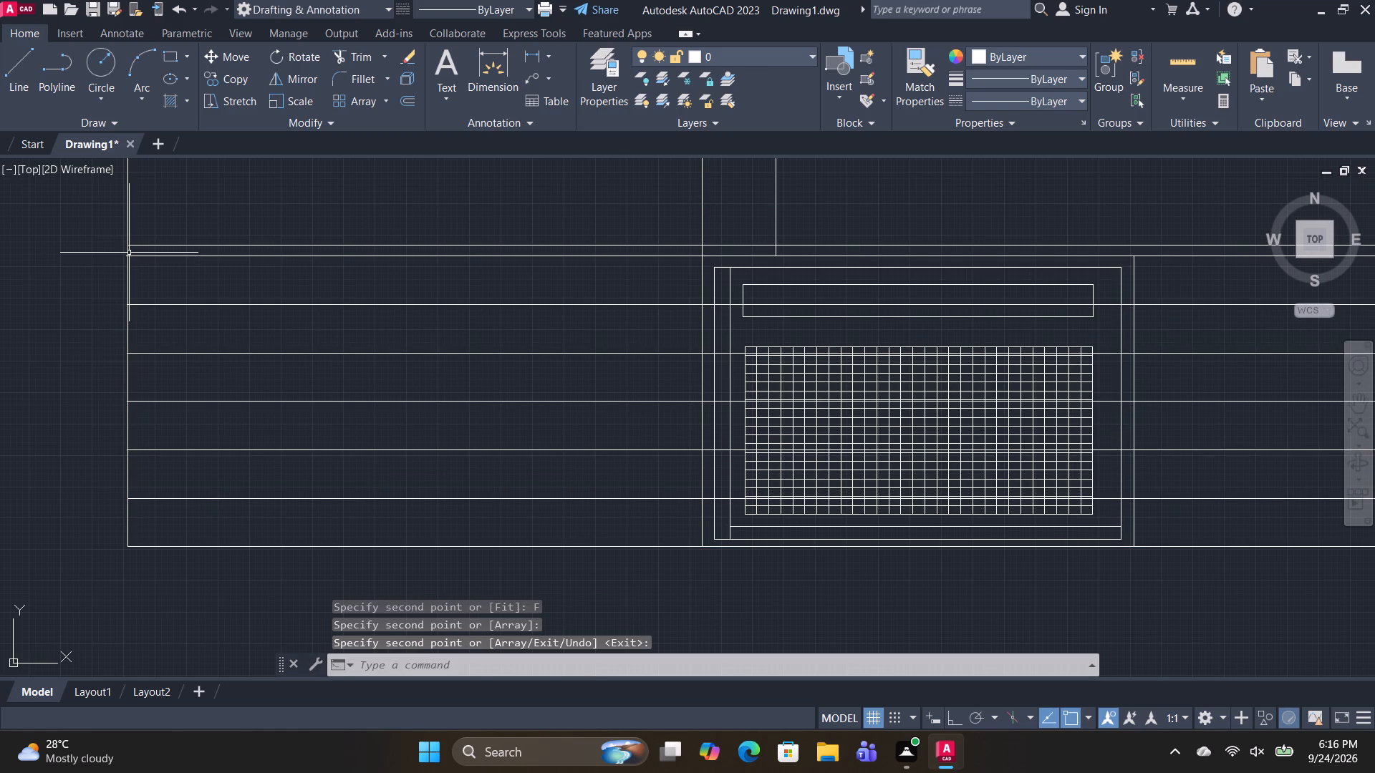
Trim the five copied lines between the partition and the left edge of the gridded frame.
text(TR)
key(space)
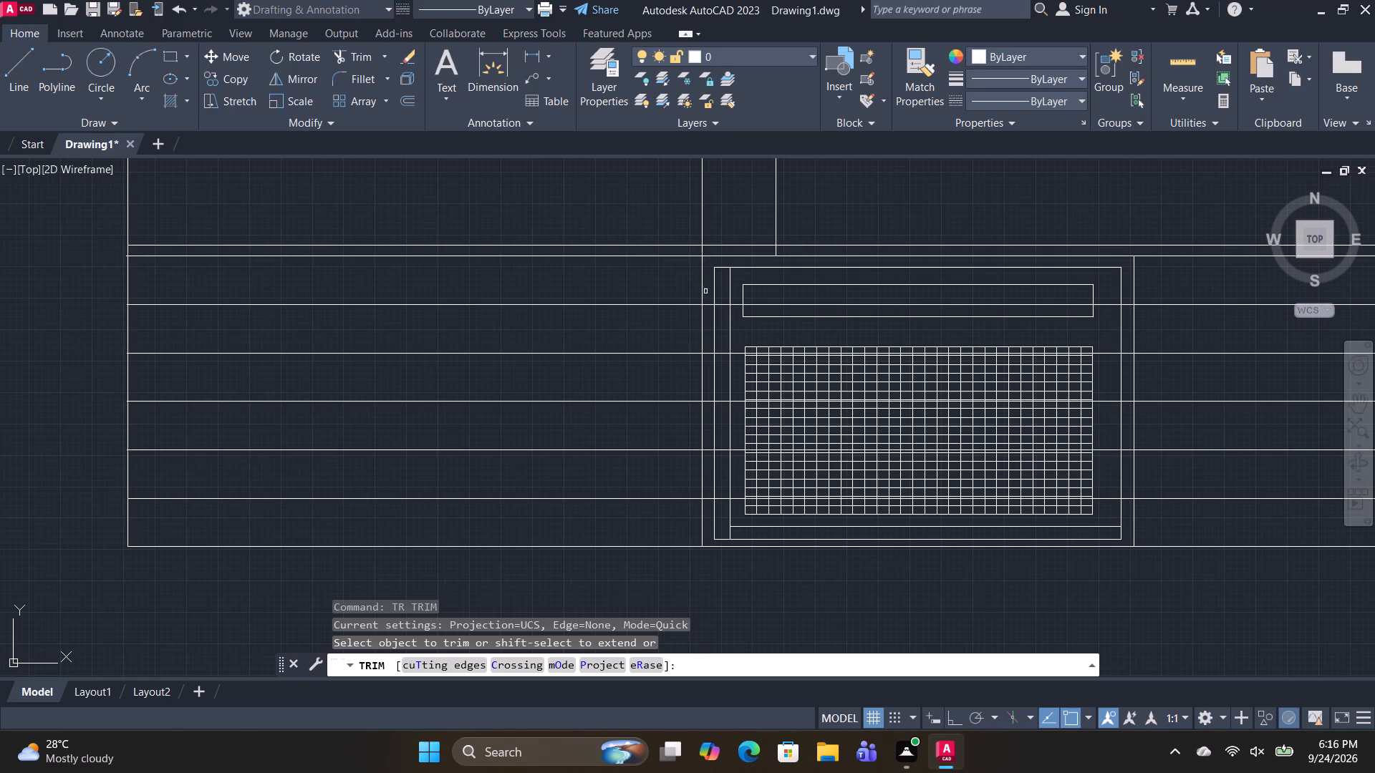
click(708, 303)
click(710, 354)
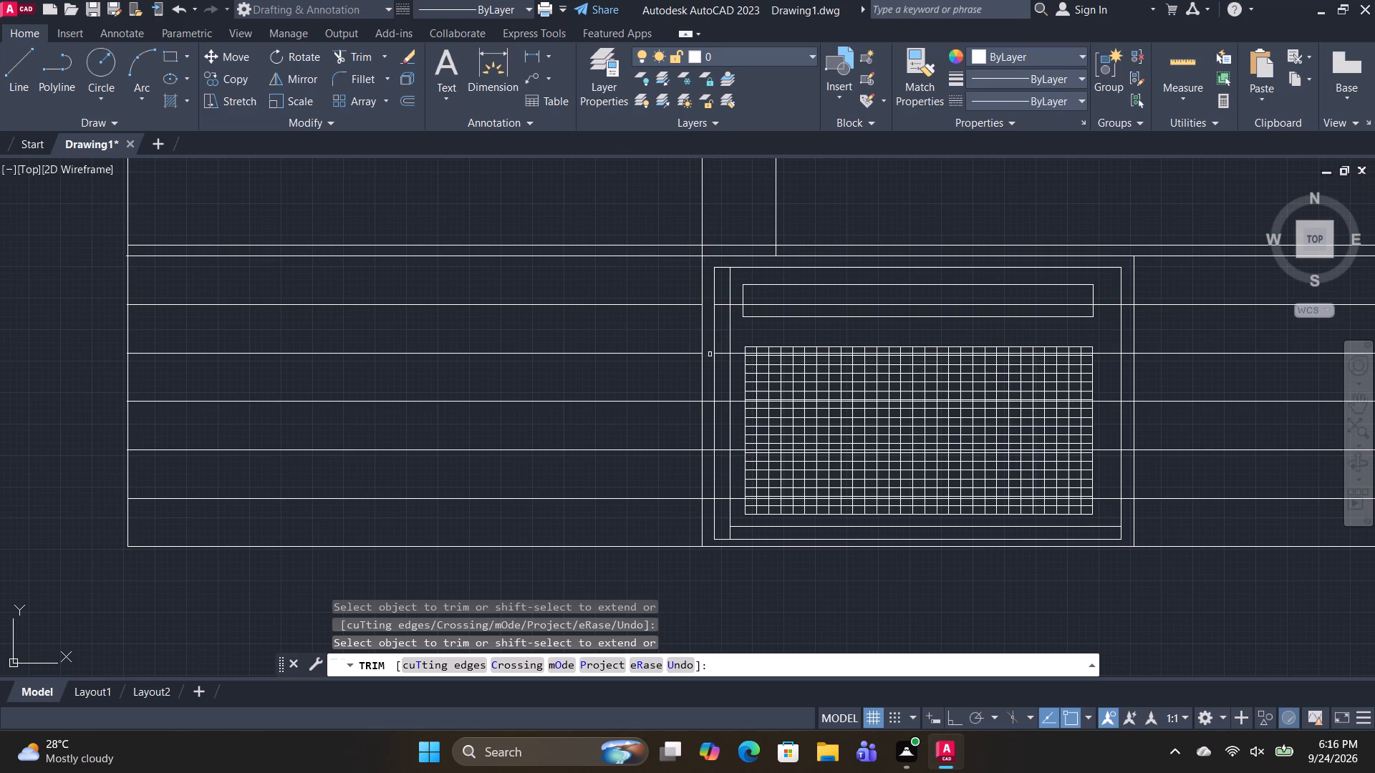
click(707, 402)
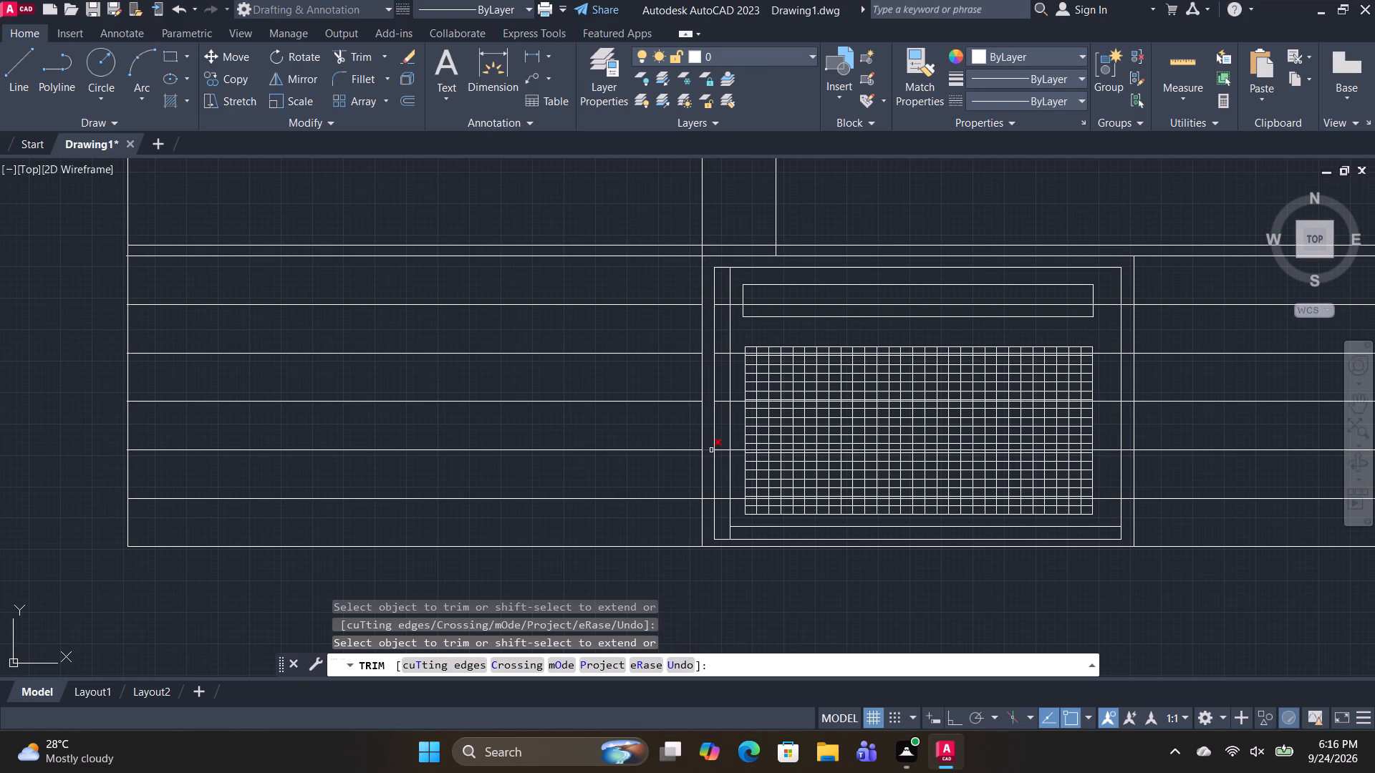
click(710, 450)
click(708, 497)
text(V)
key(space)
key(space)
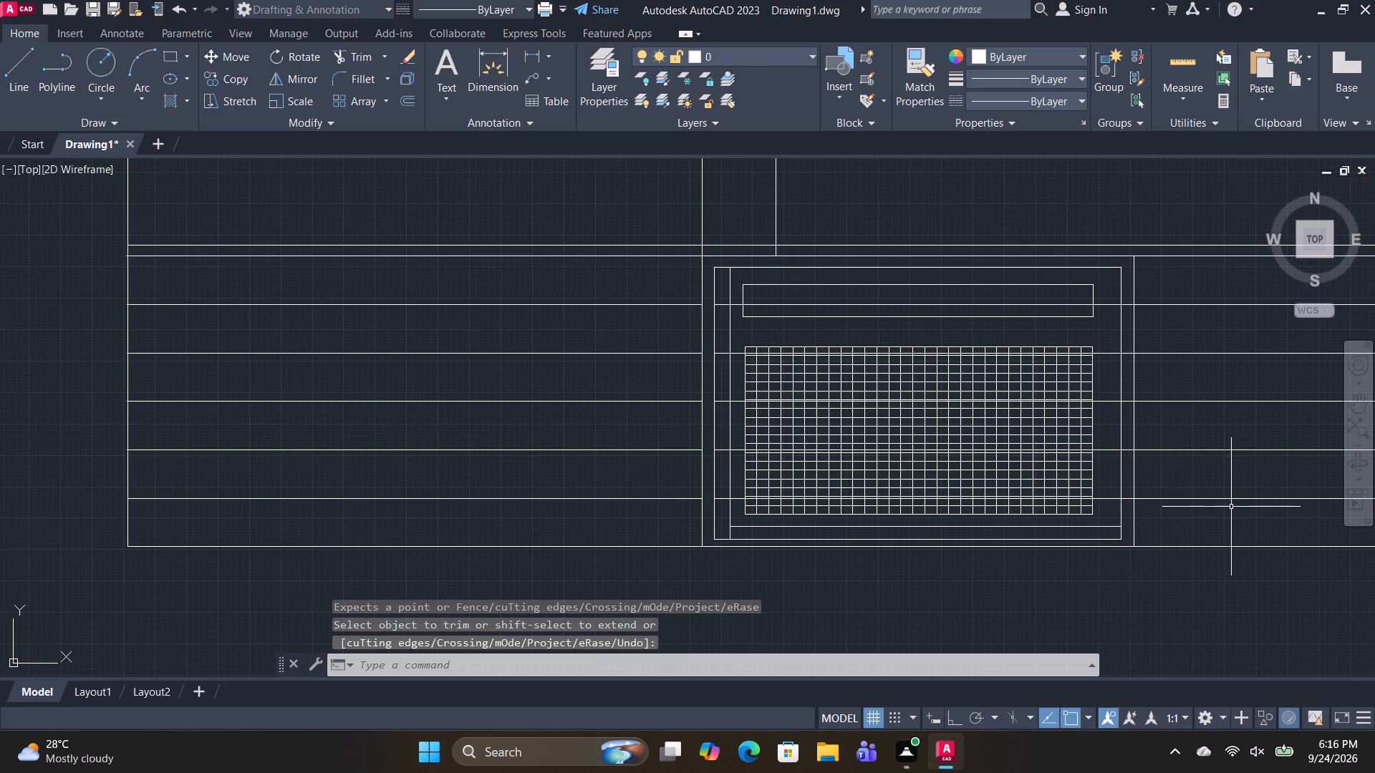
Erase the five leftover line pieces that cross the gridded frame and the strip's right-hand compartment.
drag(1235, 507, 1228, 479)
click(1197, 280)
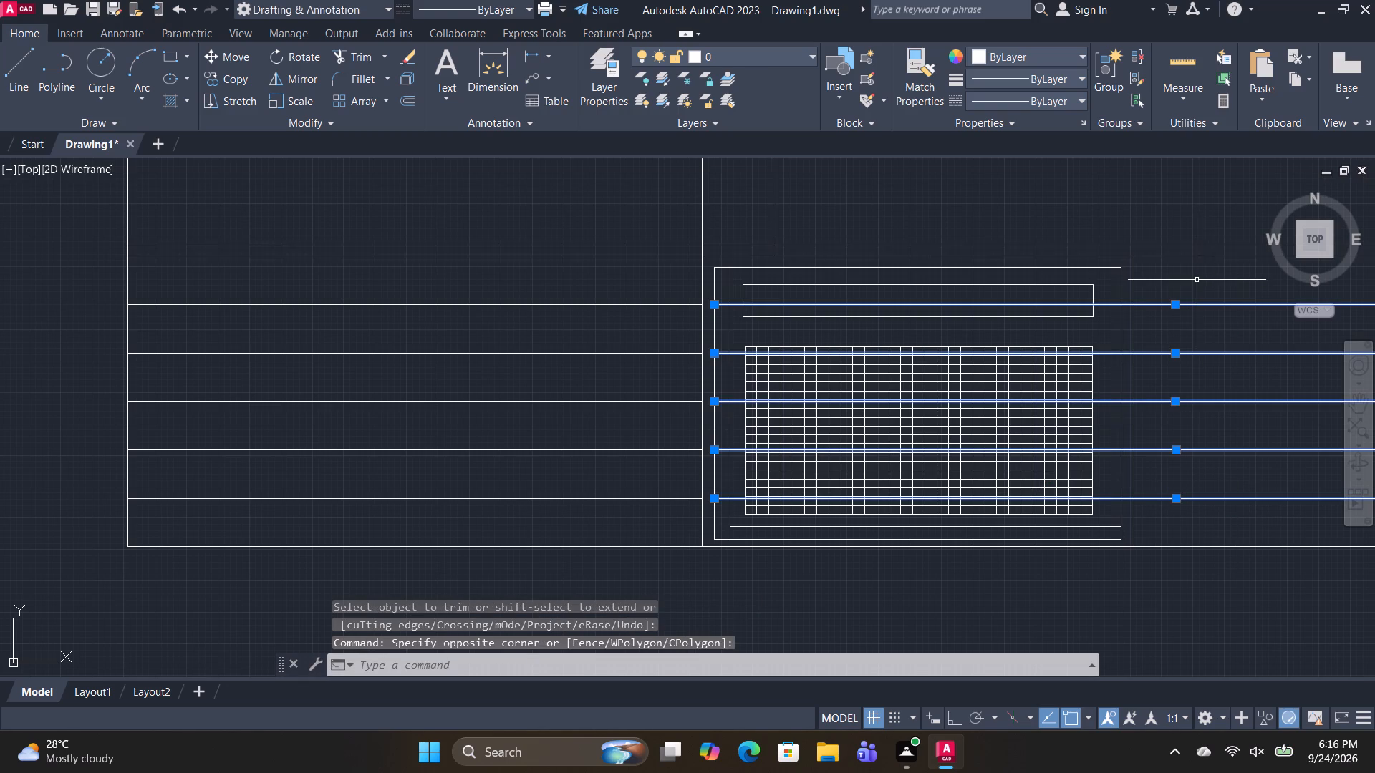
key(Delete)
Draw a tall rectangle in the left room above the lined compartment, standing on the room's bottom line.
scroll(682, 359, down, 2)
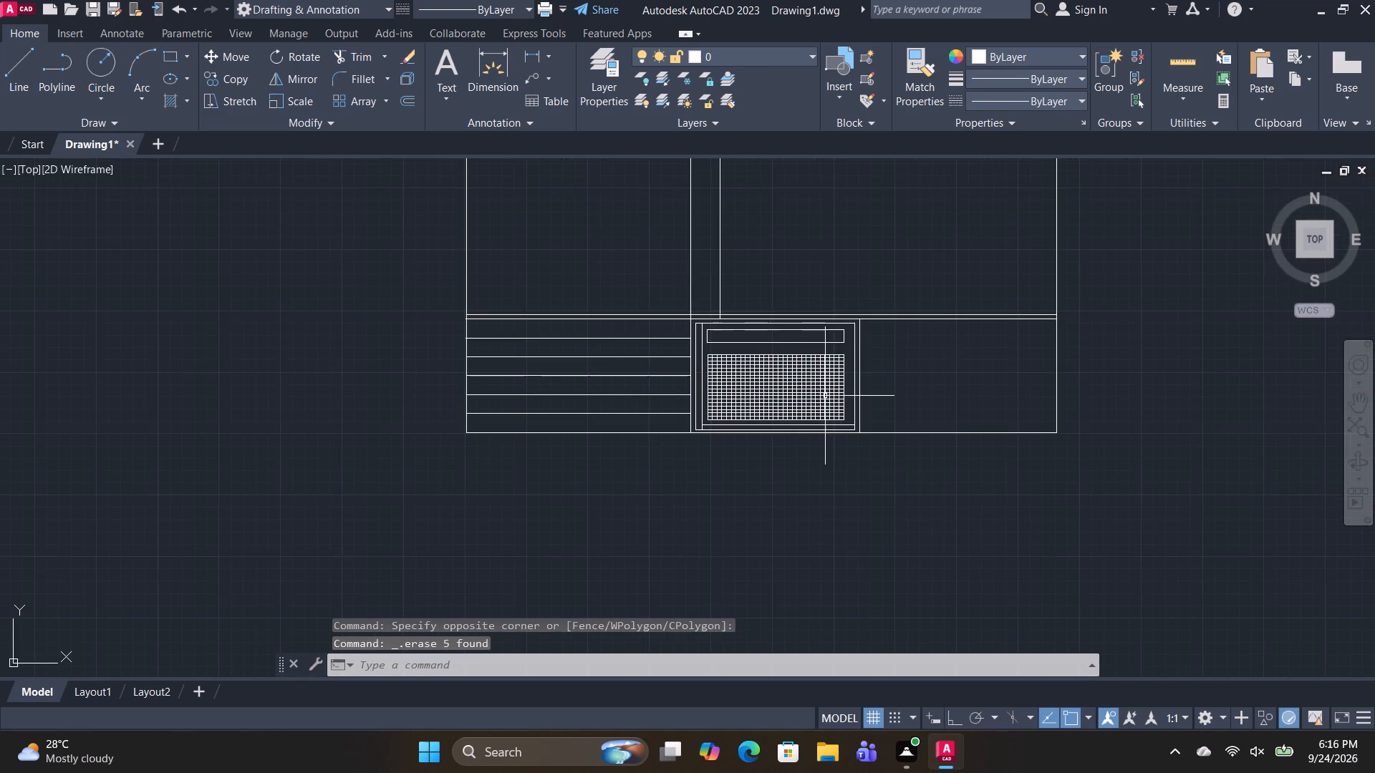
middle_drag(824, 396, 758, 565)
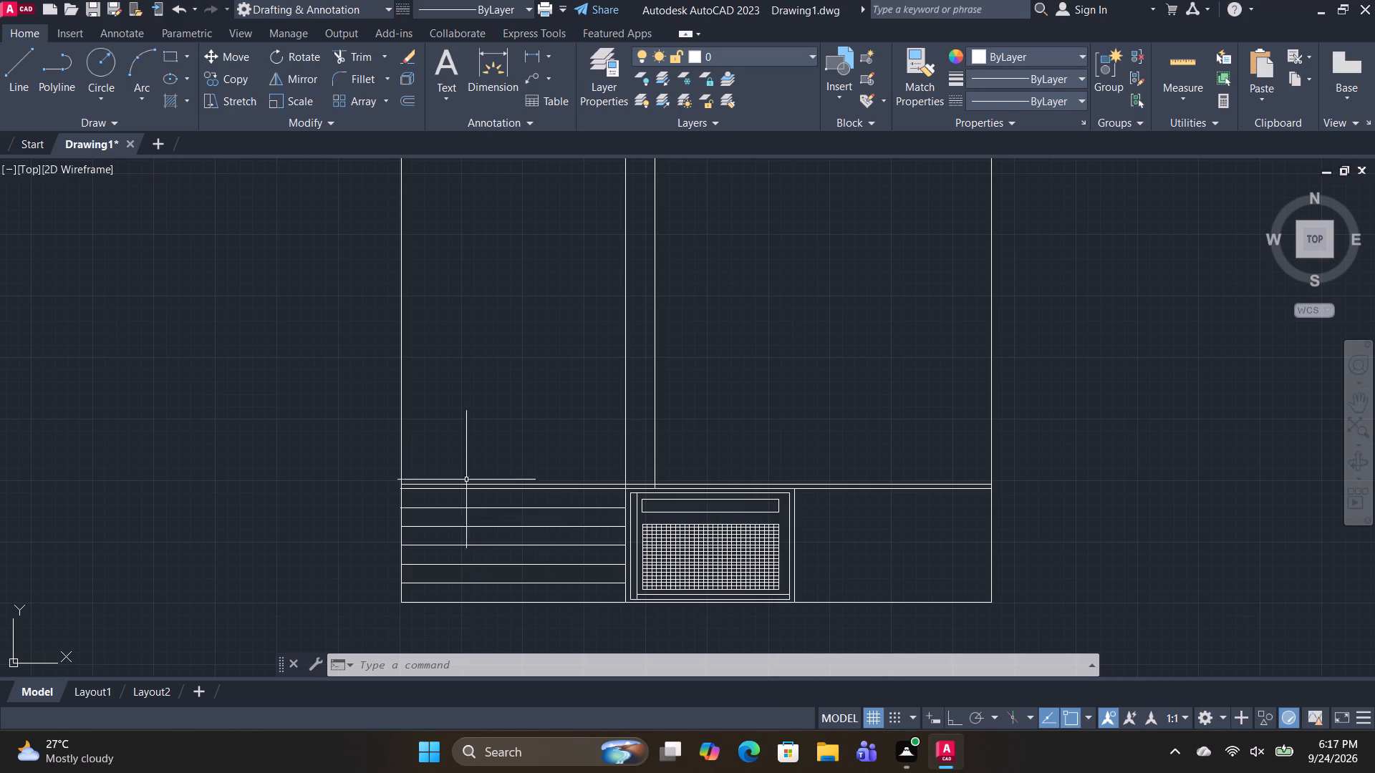
middle_drag(597, 368, 592, 442)
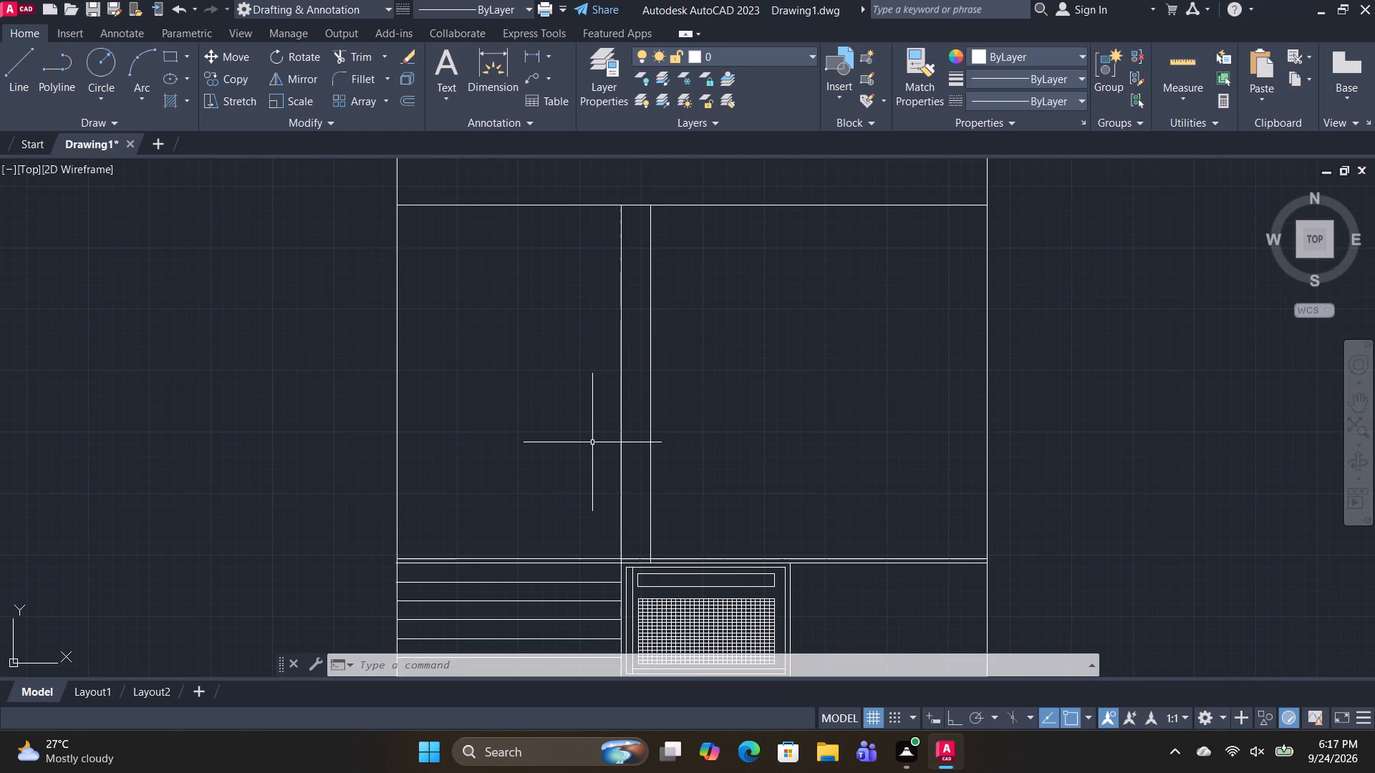
text(REC)
key(space)
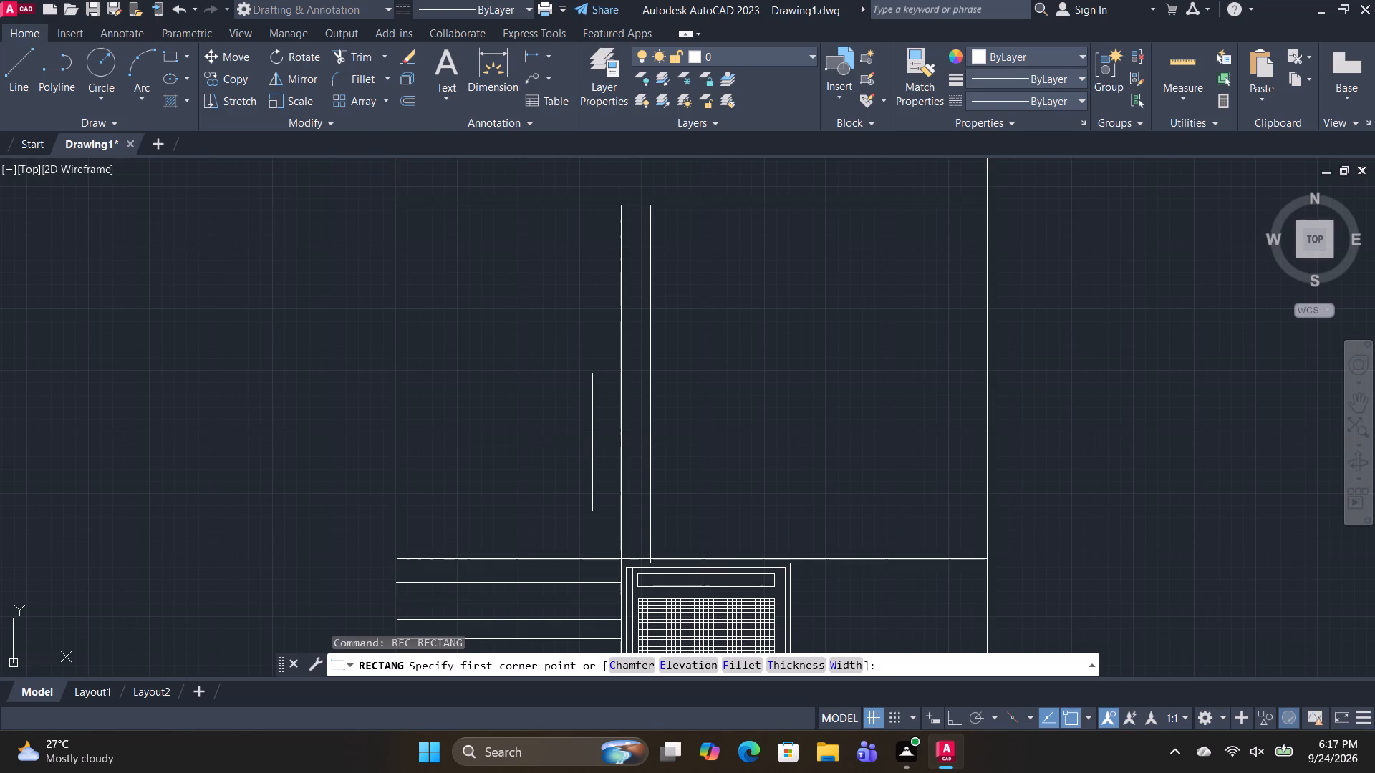
click(443, 557)
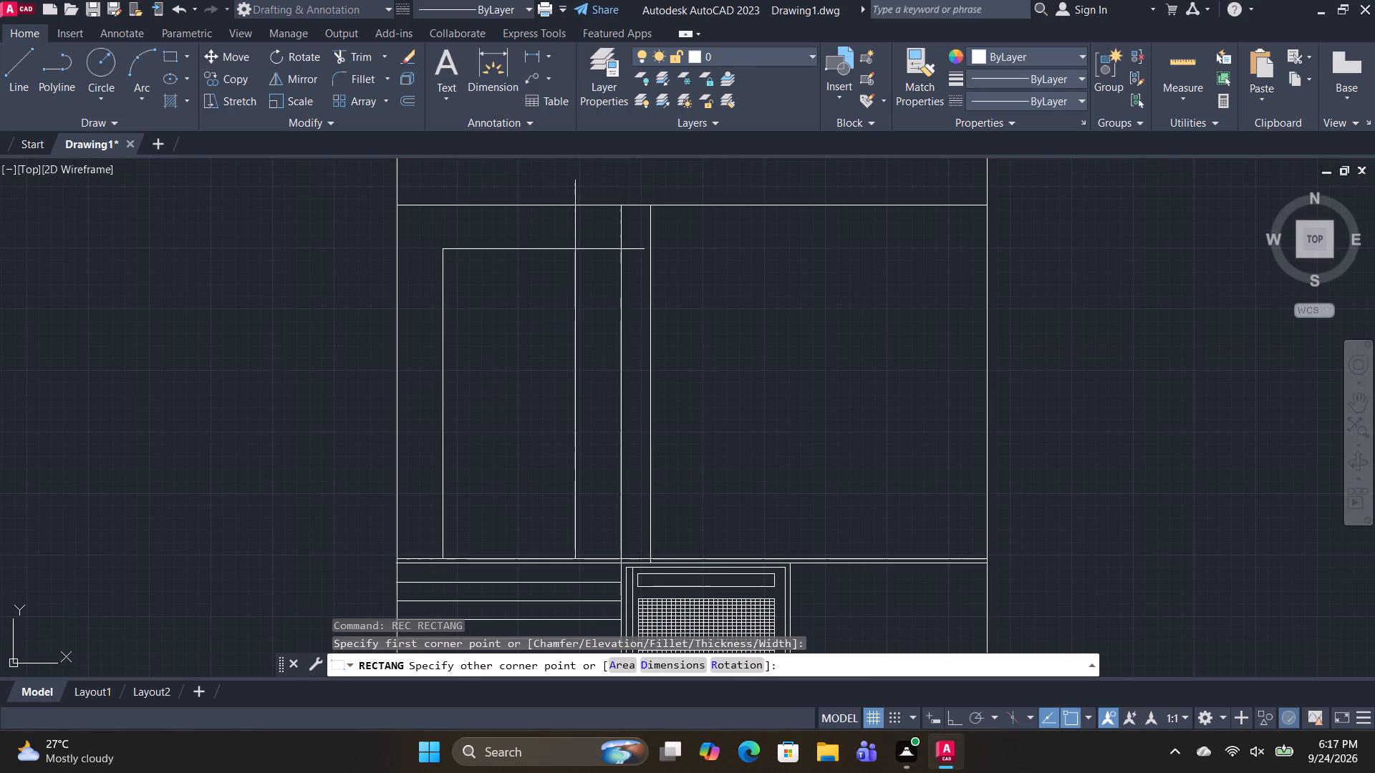
click(569, 306)
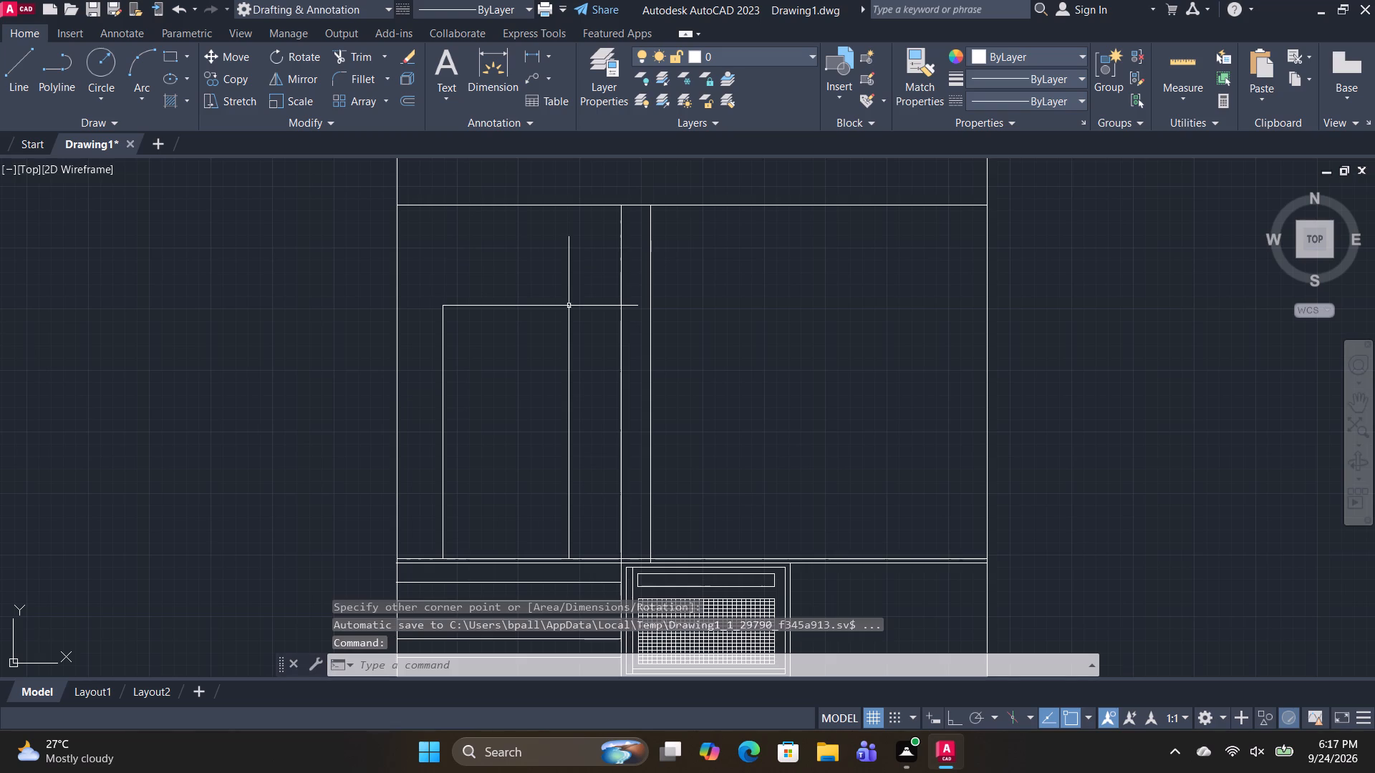
Draw a second rectangle just above the tall one, matching its width and ending slightly below the room's top line.
key(space)
scroll(453, 293, up, 2)
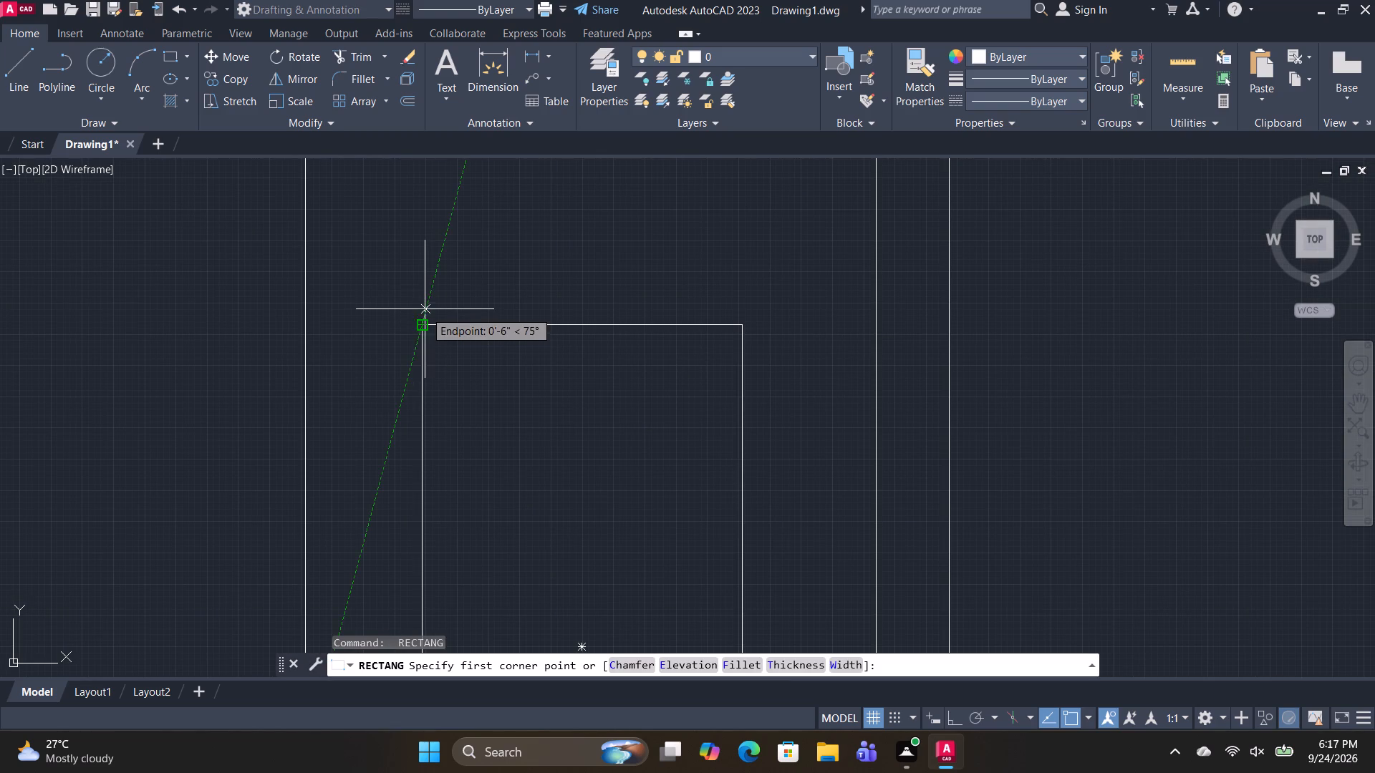
click(420, 306)
scroll(613, 205, down, 3)
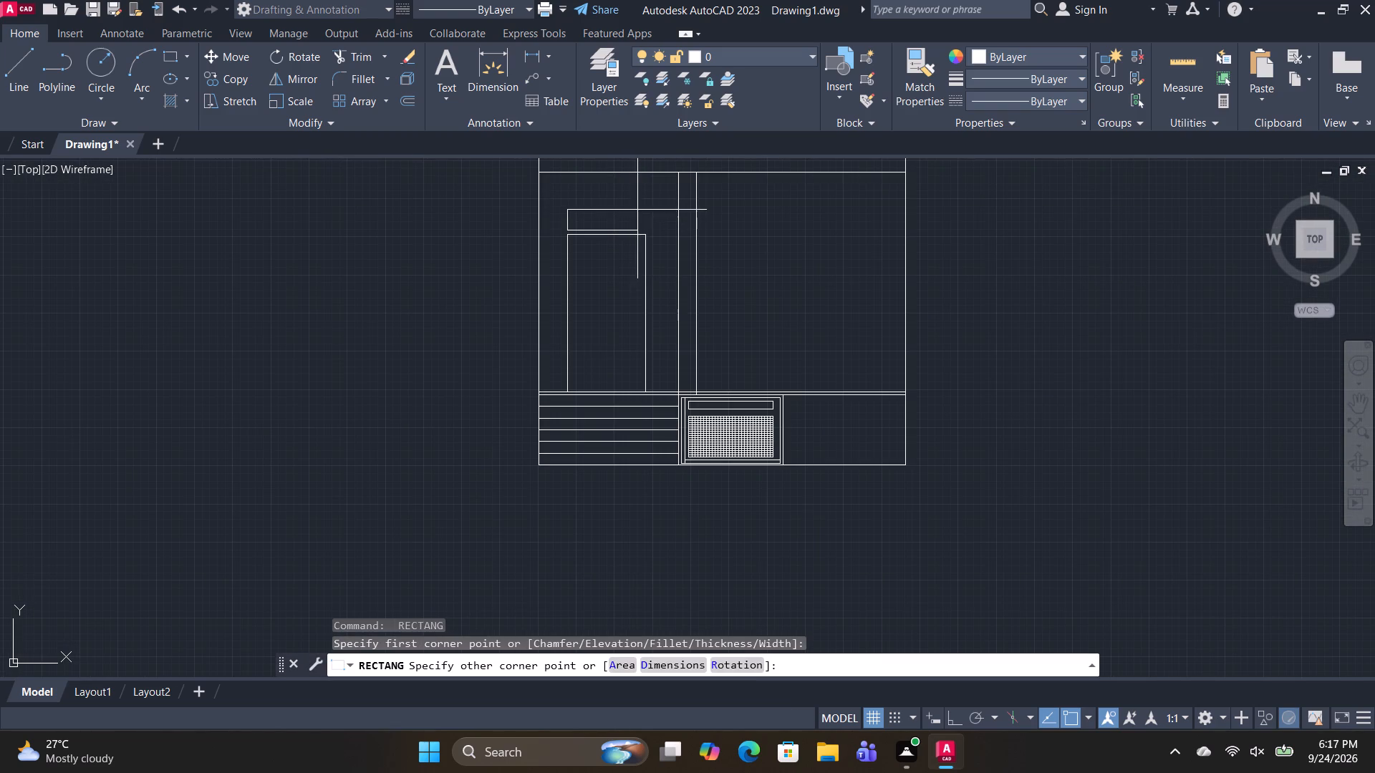
shift+middle_click(640, 179)
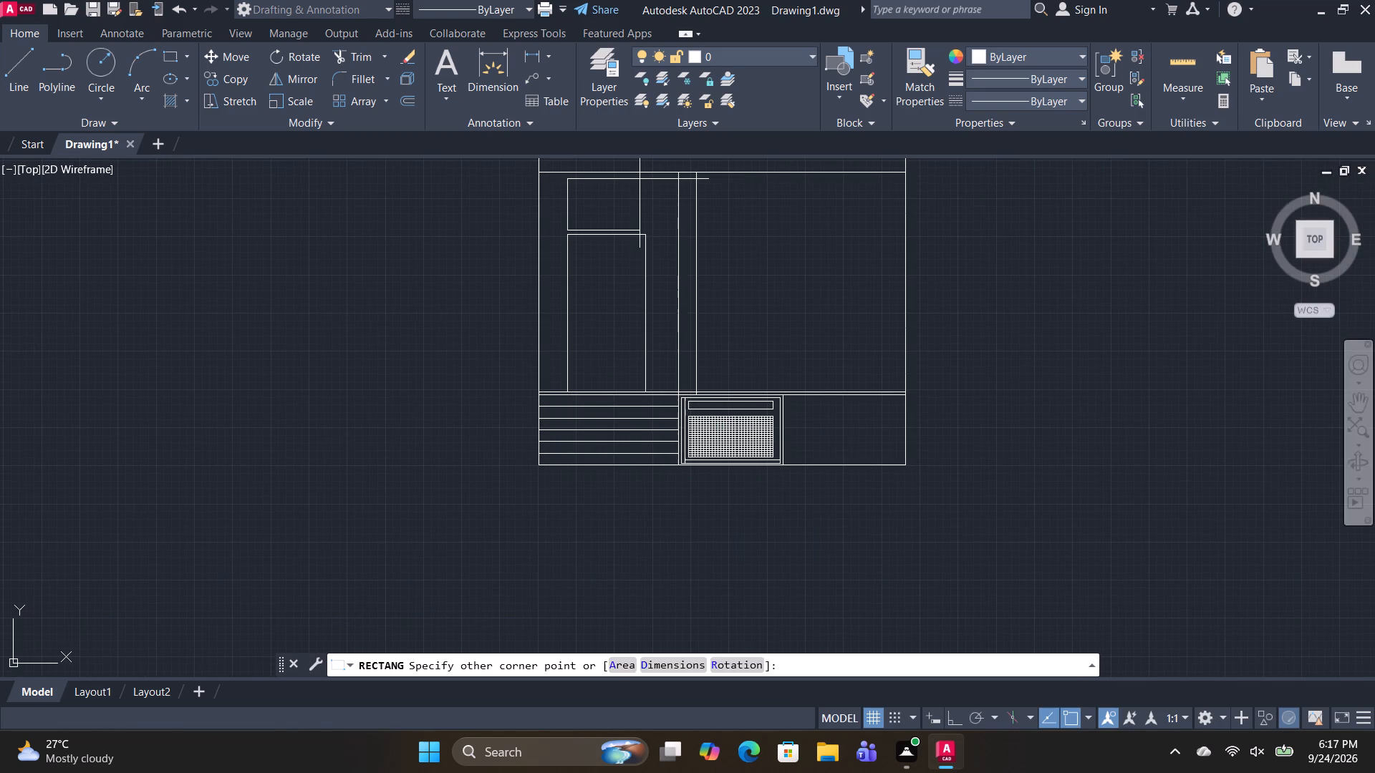
middle_drag(640, 179, 632, 278)
scroll(632, 280, up, 4)
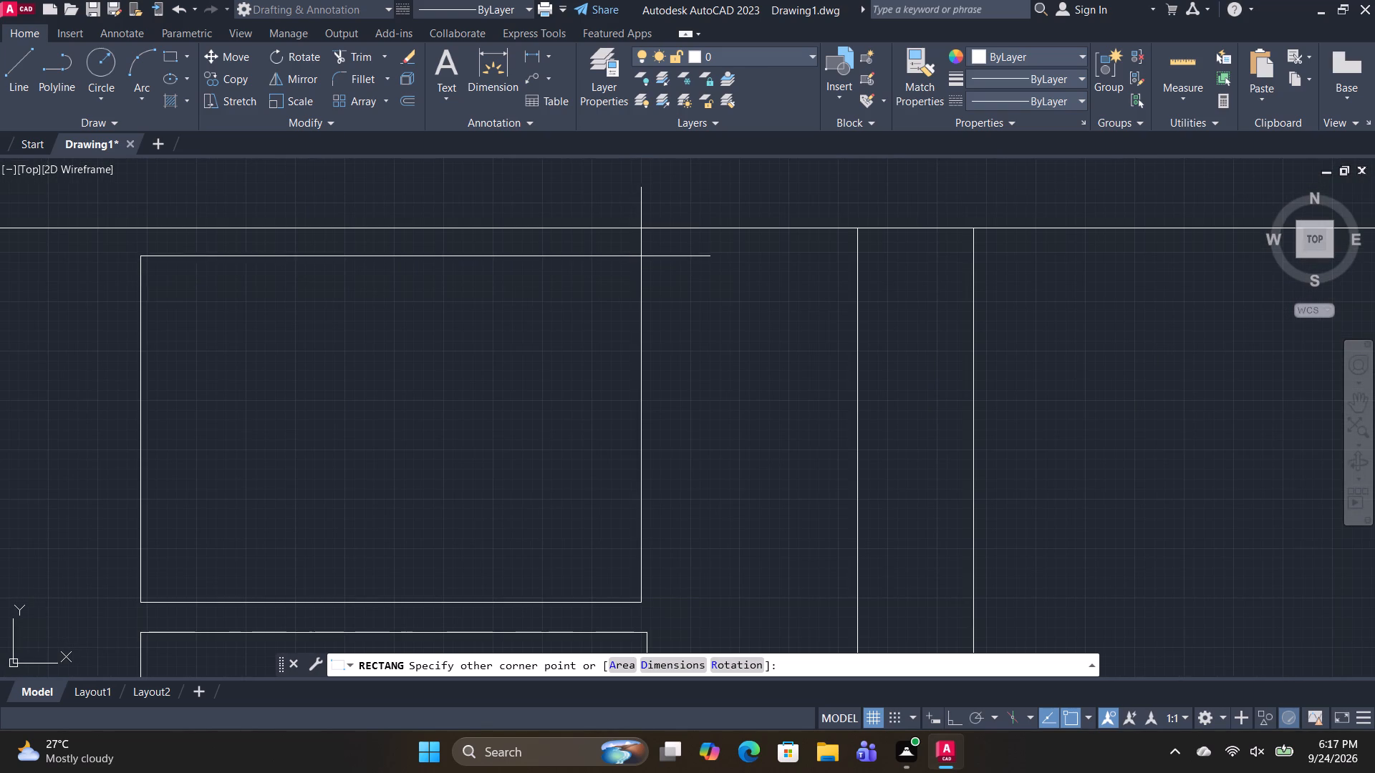
click(646, 256)
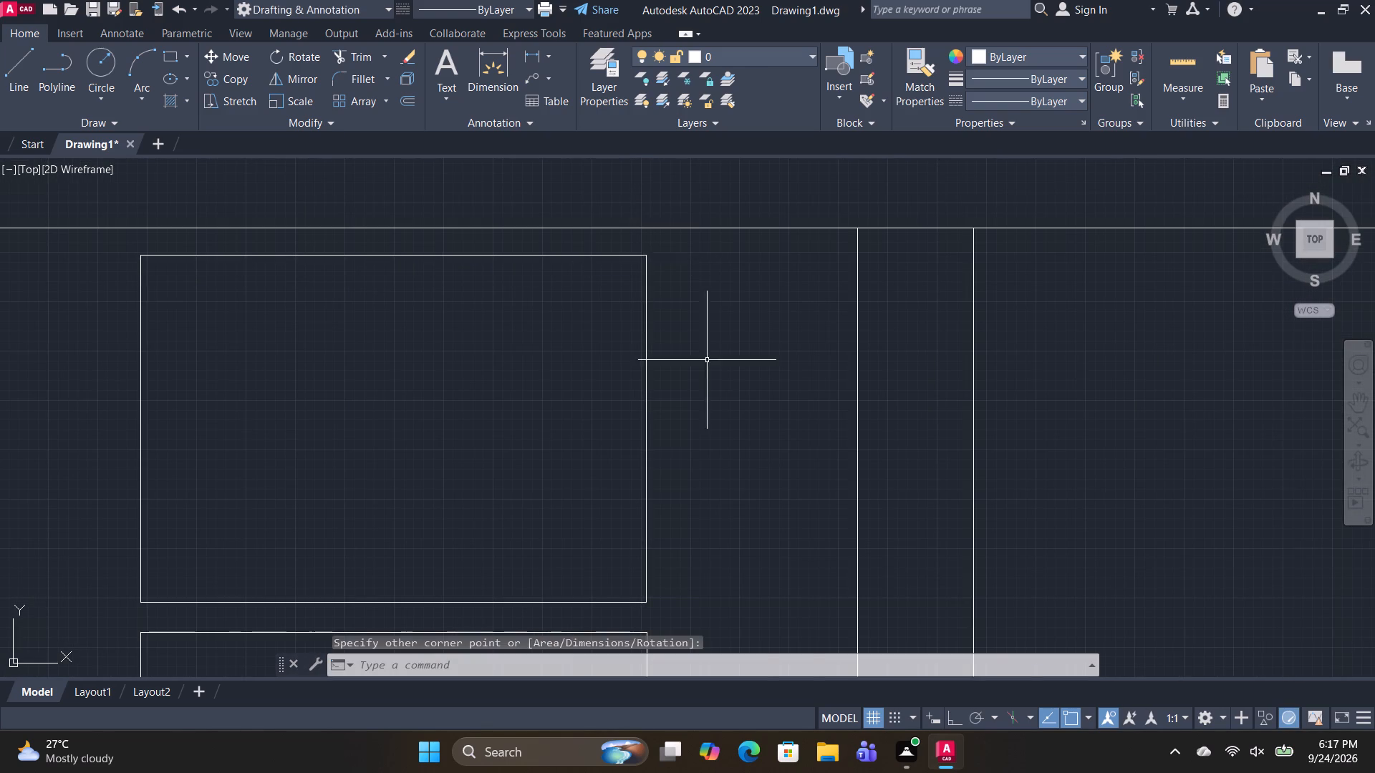
Explode the upper rectangle in the left room into separate lines.
scroll(708, 361, down, 3)
middle_drag(710, 414, 680, 328)
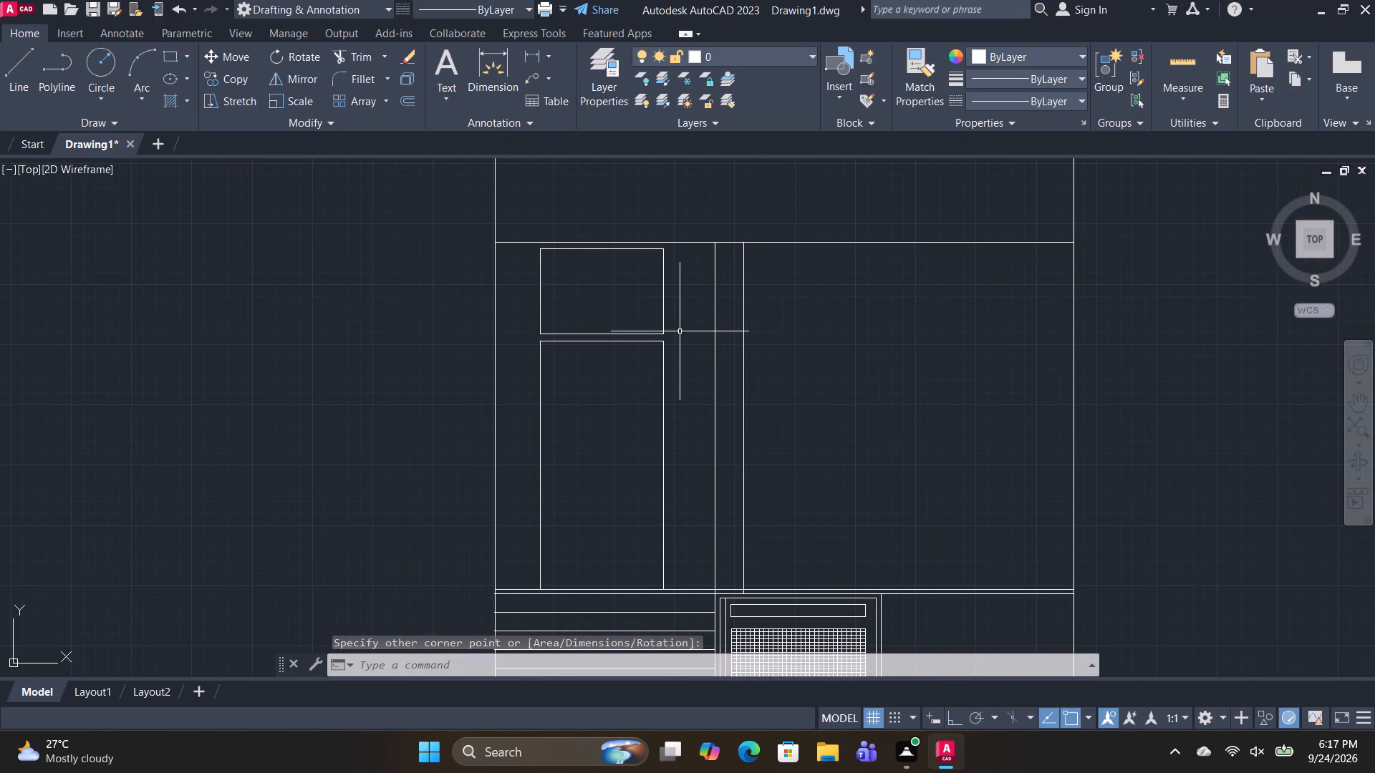
scroll(549, 331, up, 1)
click(540, 306)
click(489, 281)
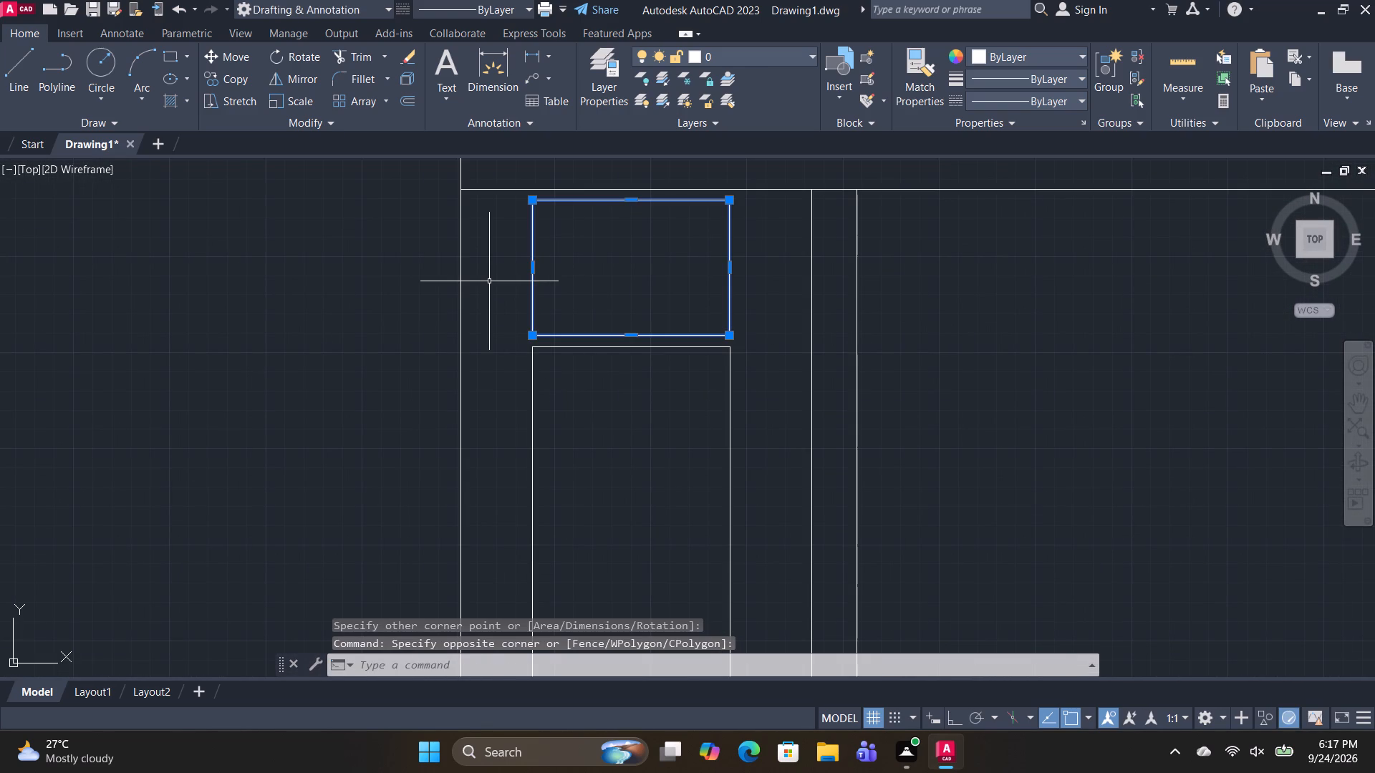
text(X CO)
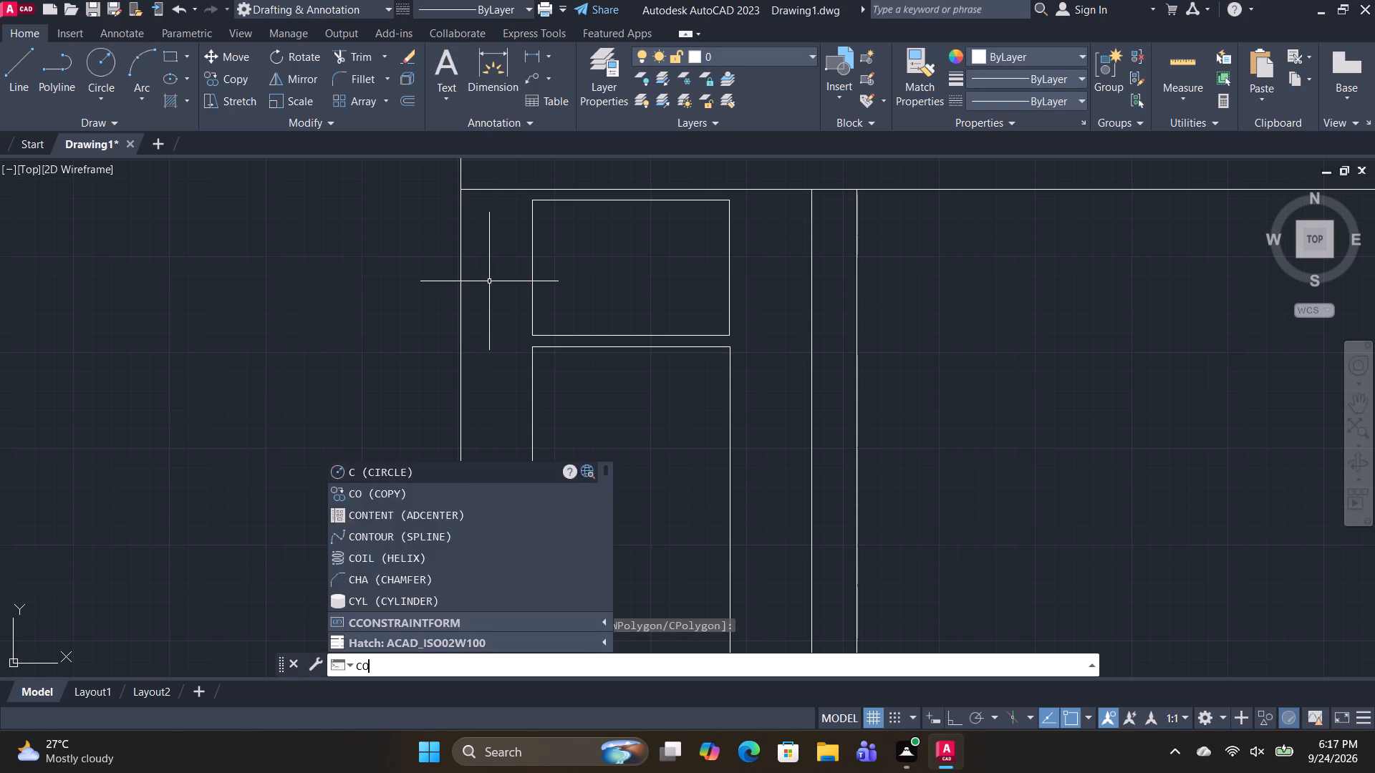
Copy the upper rectangle's left edge as a 20-item array fitted across to its right edge.
key(space)
click(531, 296)
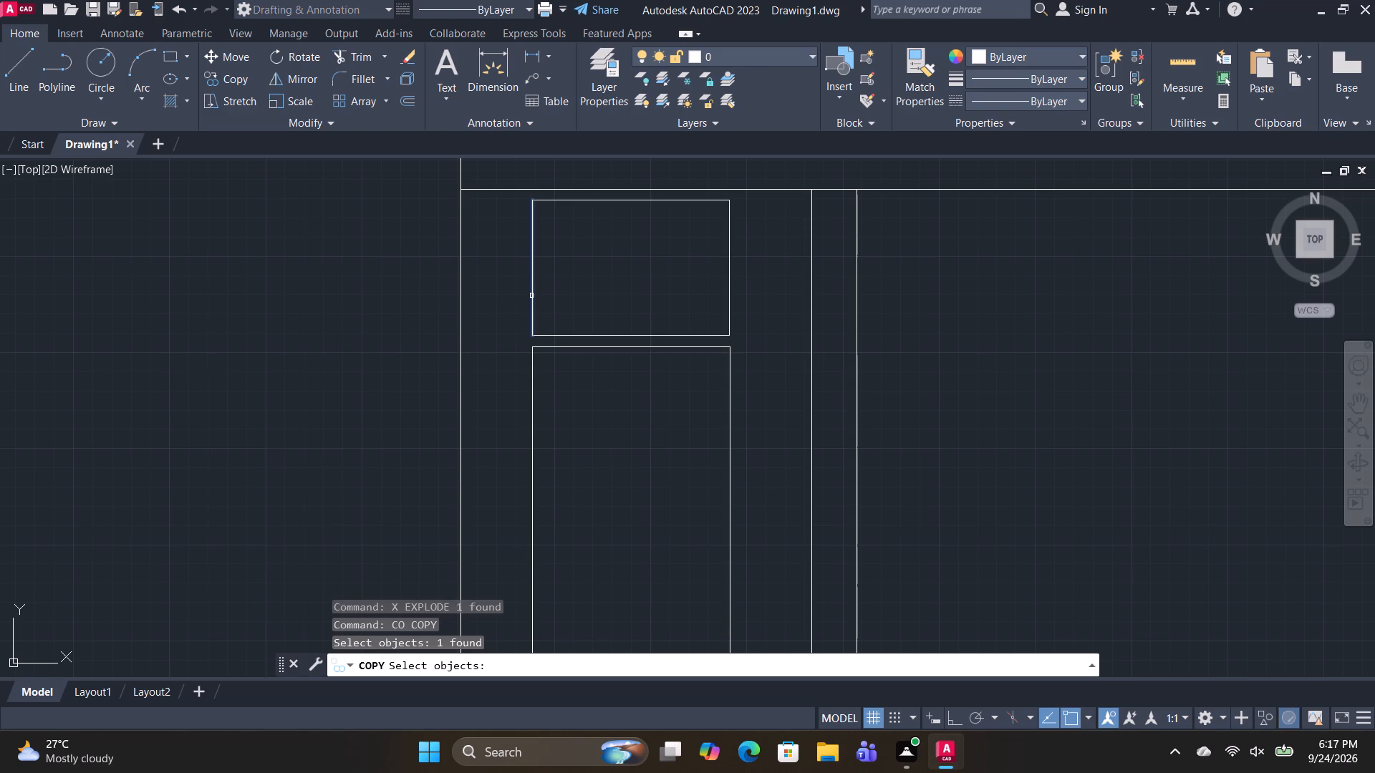
key(space)
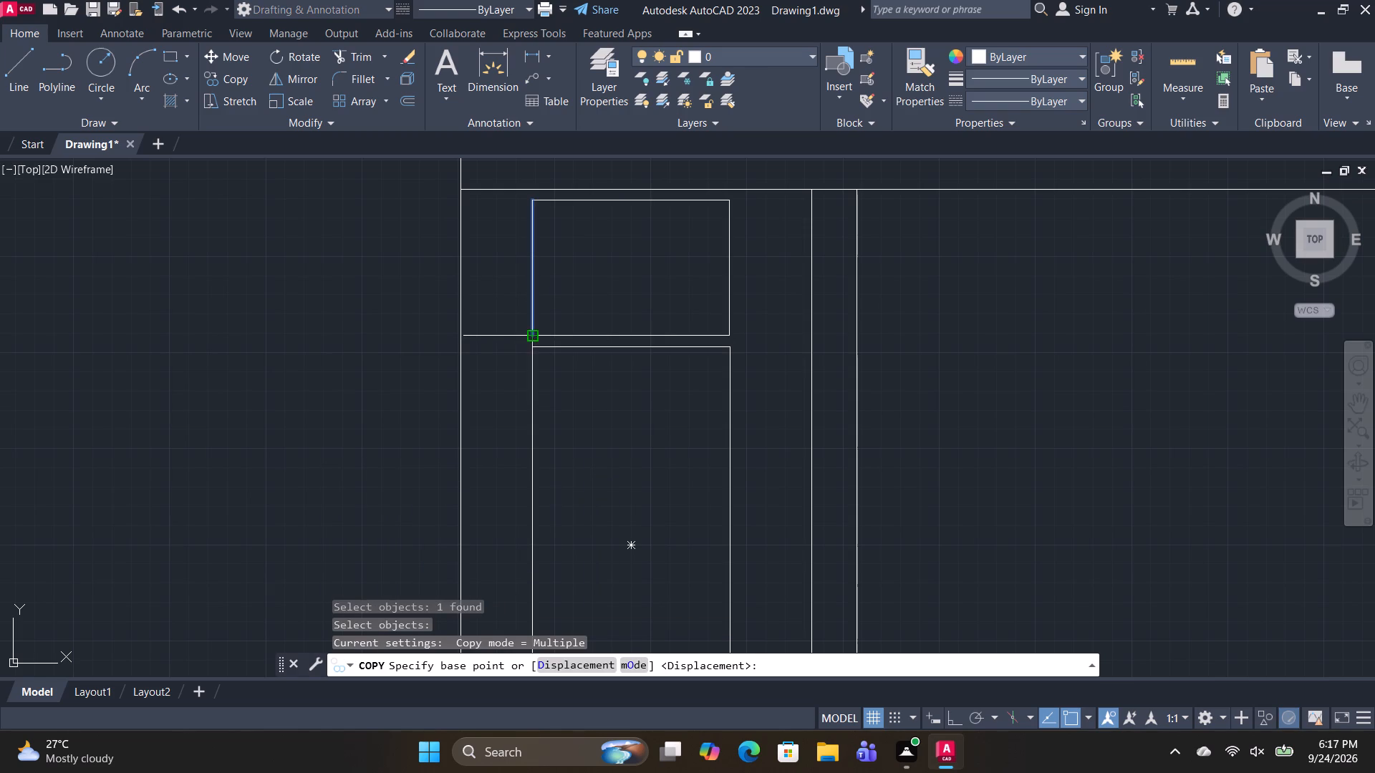
click(526, 336)
text(A)
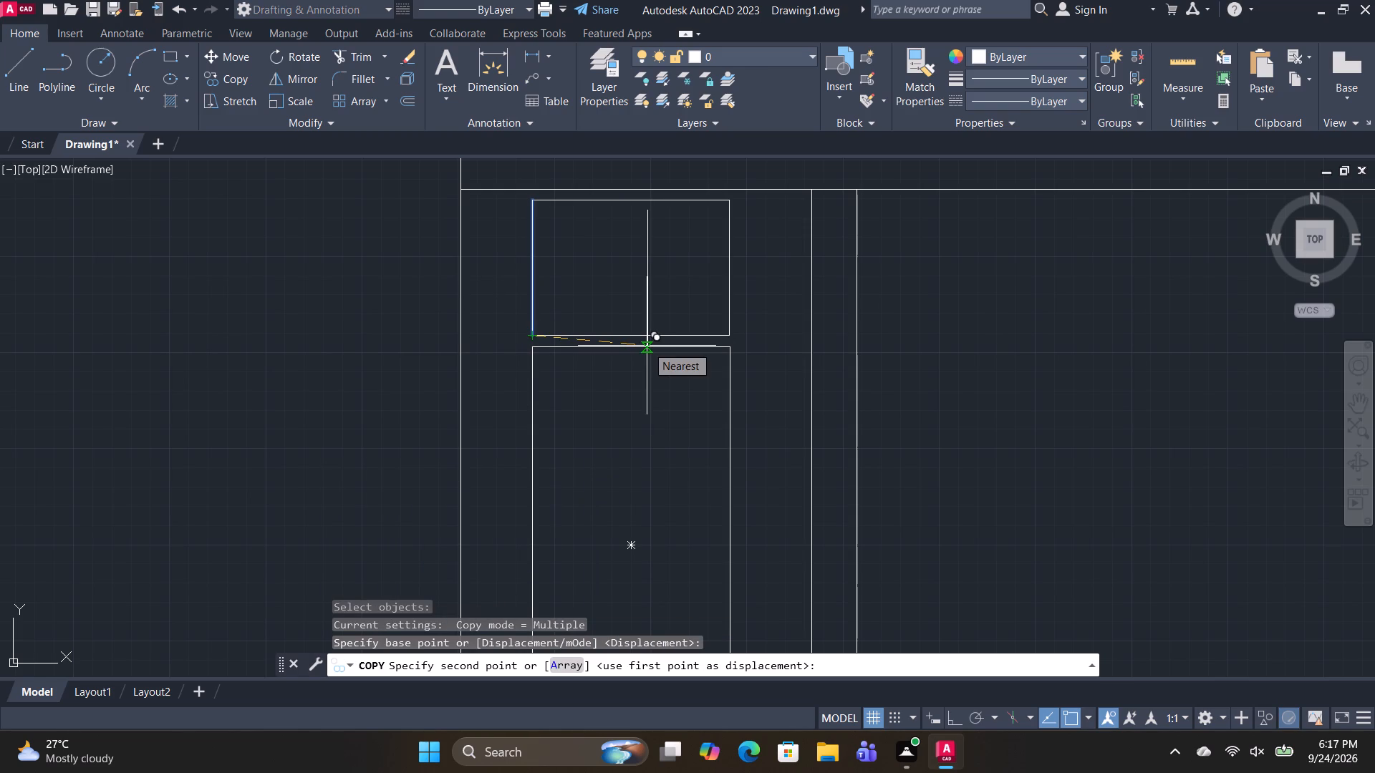
key(space)
key(1)
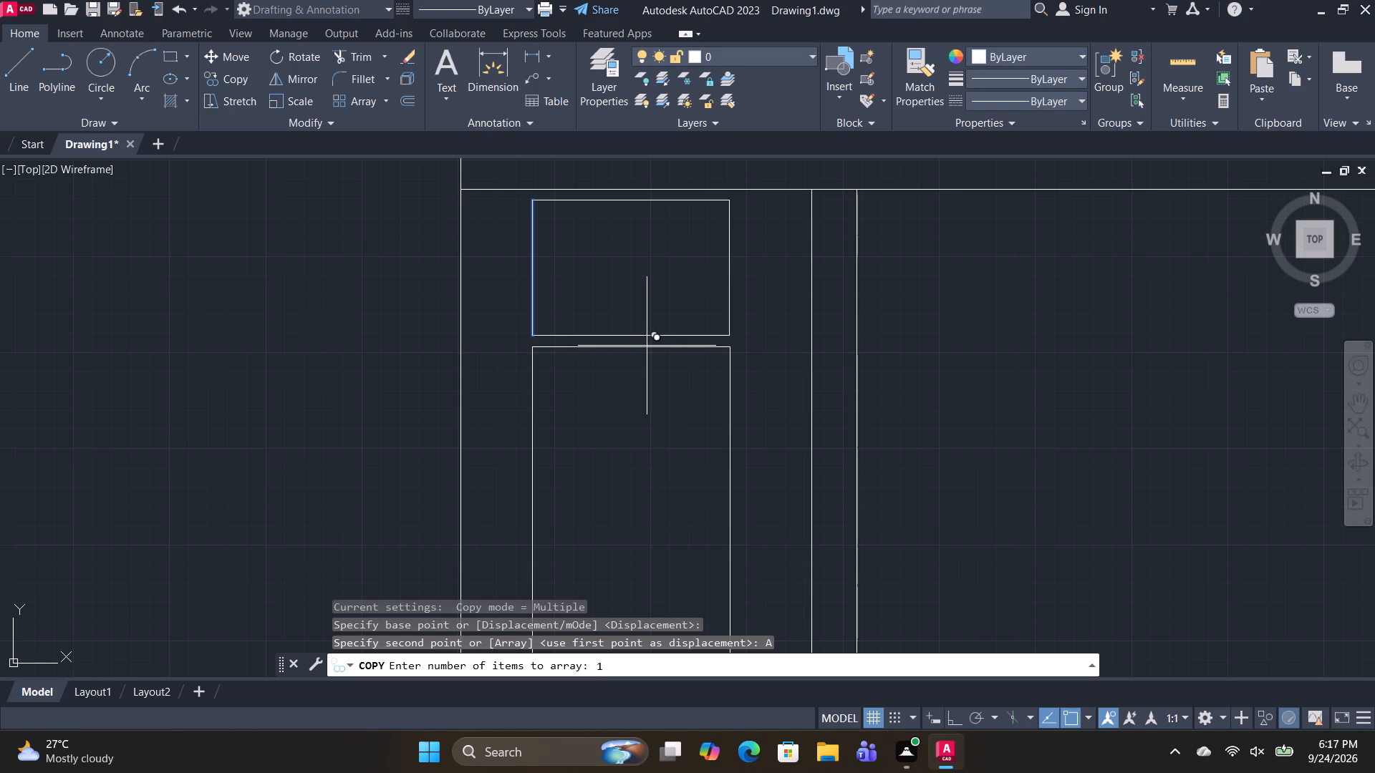
key(BackSpace)
text(20)
key(Return)
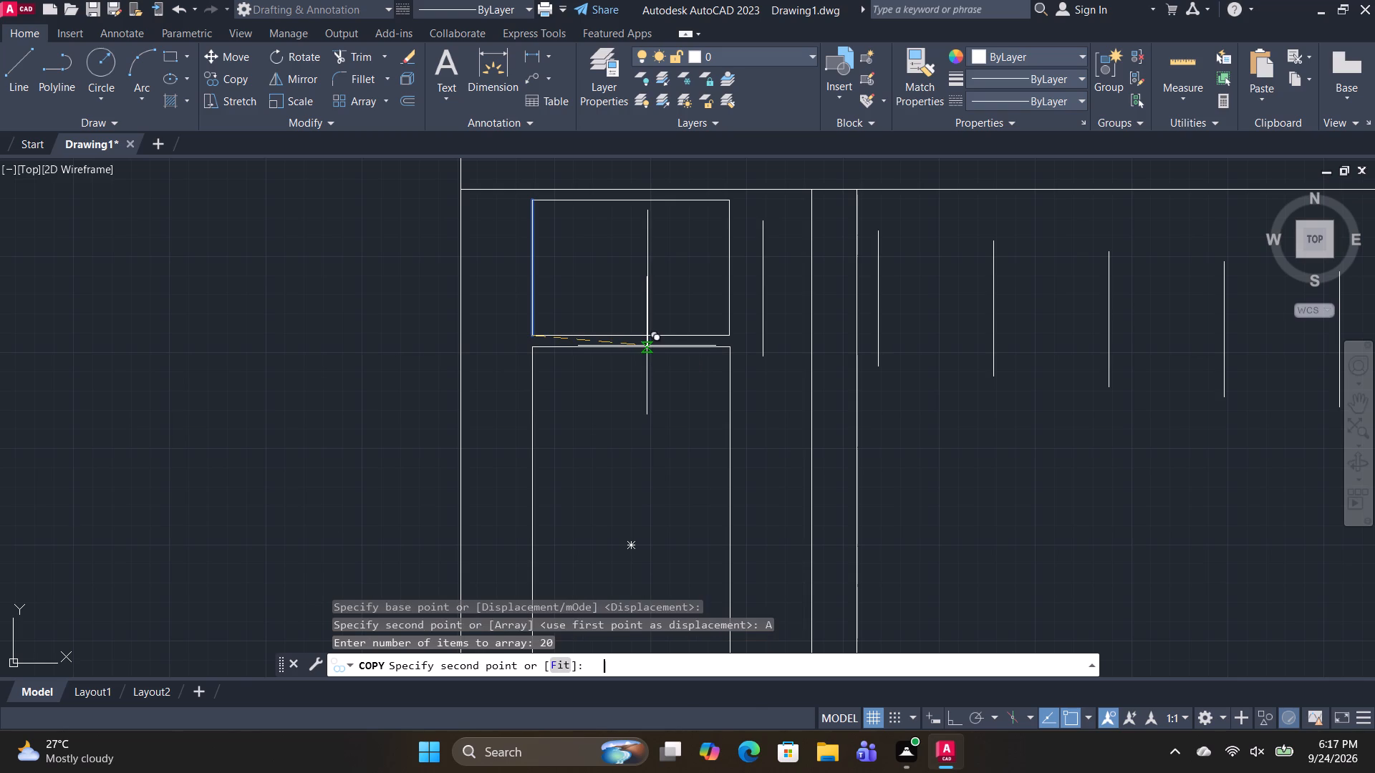
text(F)
key(space)
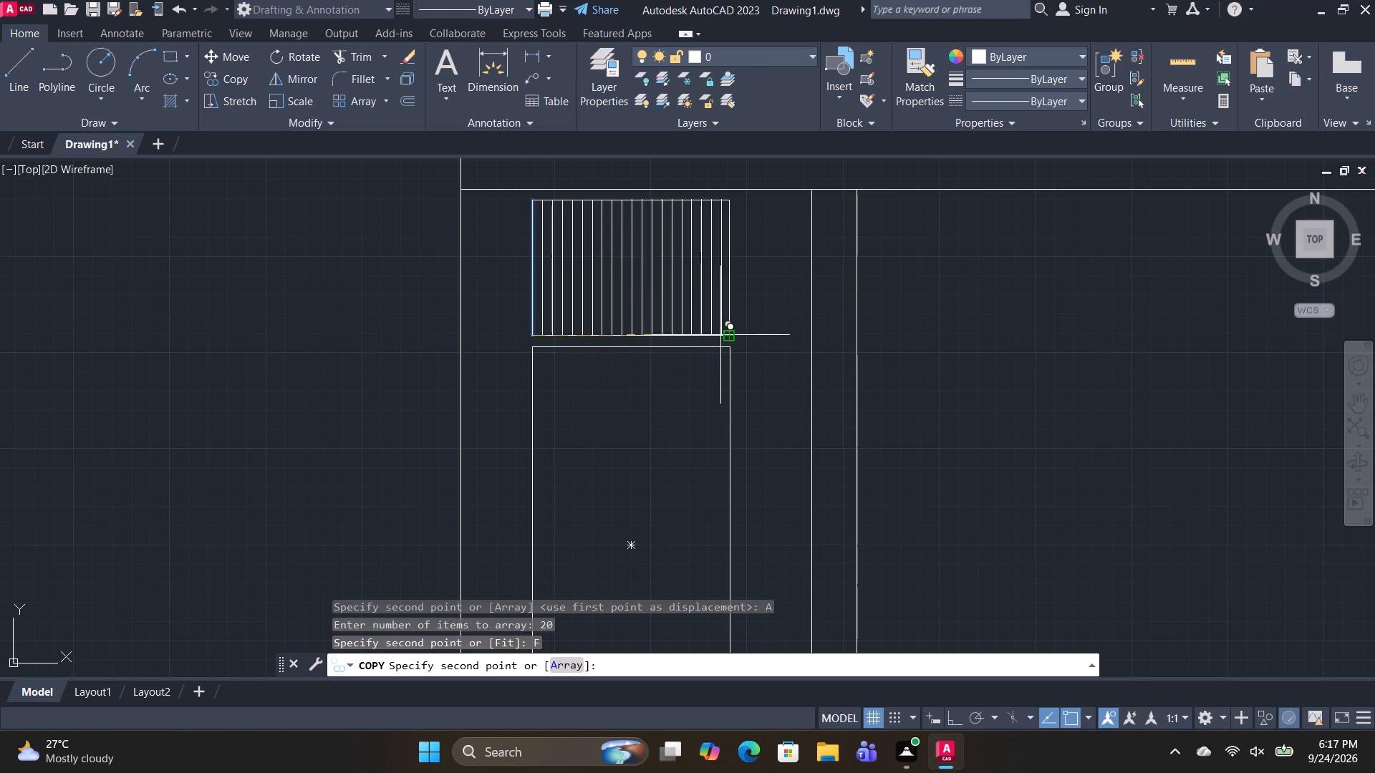
click(723, 335)
key(space)
Erase the surplus vertical line just outside the upper rectangle's right edge.
scroll(730, 316, up, 1)
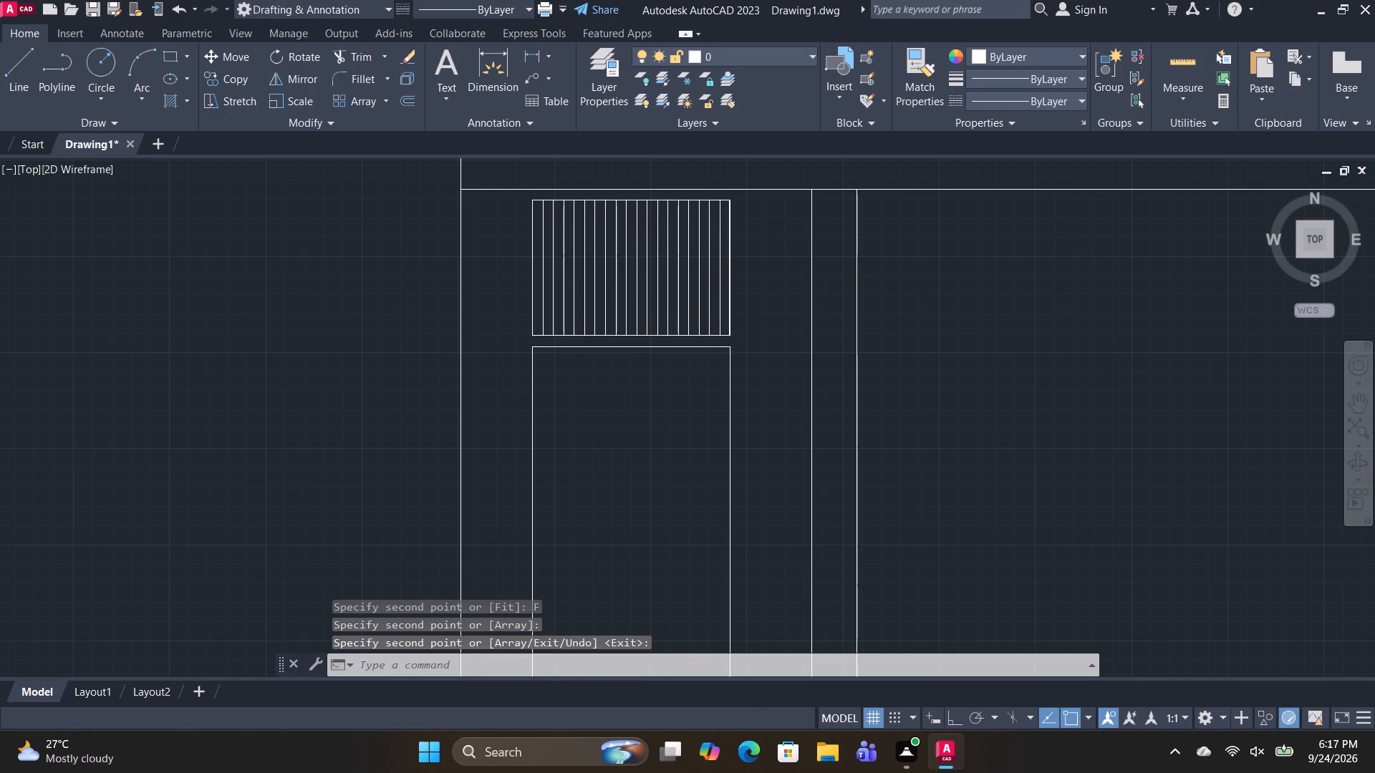
scroll(730, 319, up, 3)
click(715, 359)
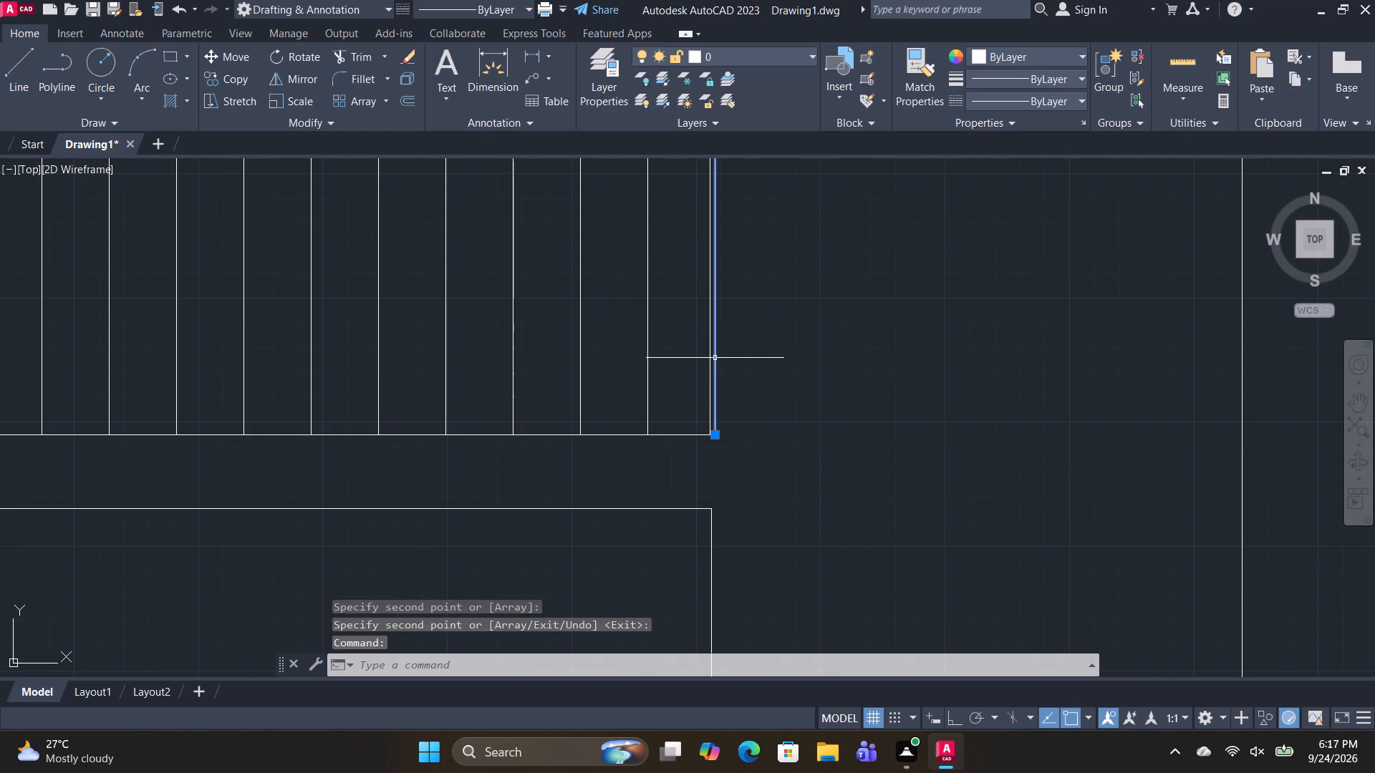
key(Delete)
Copy the upper rectangle's bottom edge as a 20-item array fitted up to its top edge.
scroll(672, 395, down, 2)
click(675, 410)
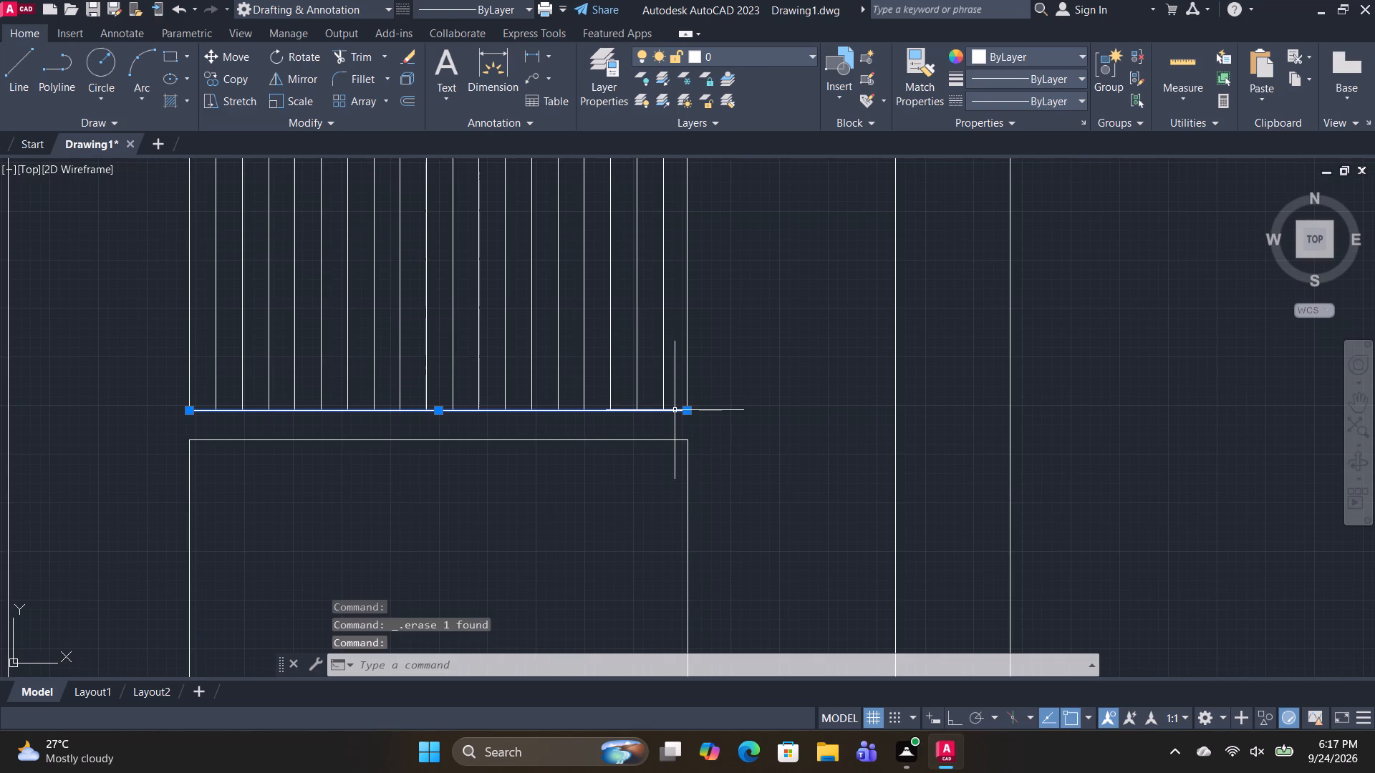
text(CO)
key(space)
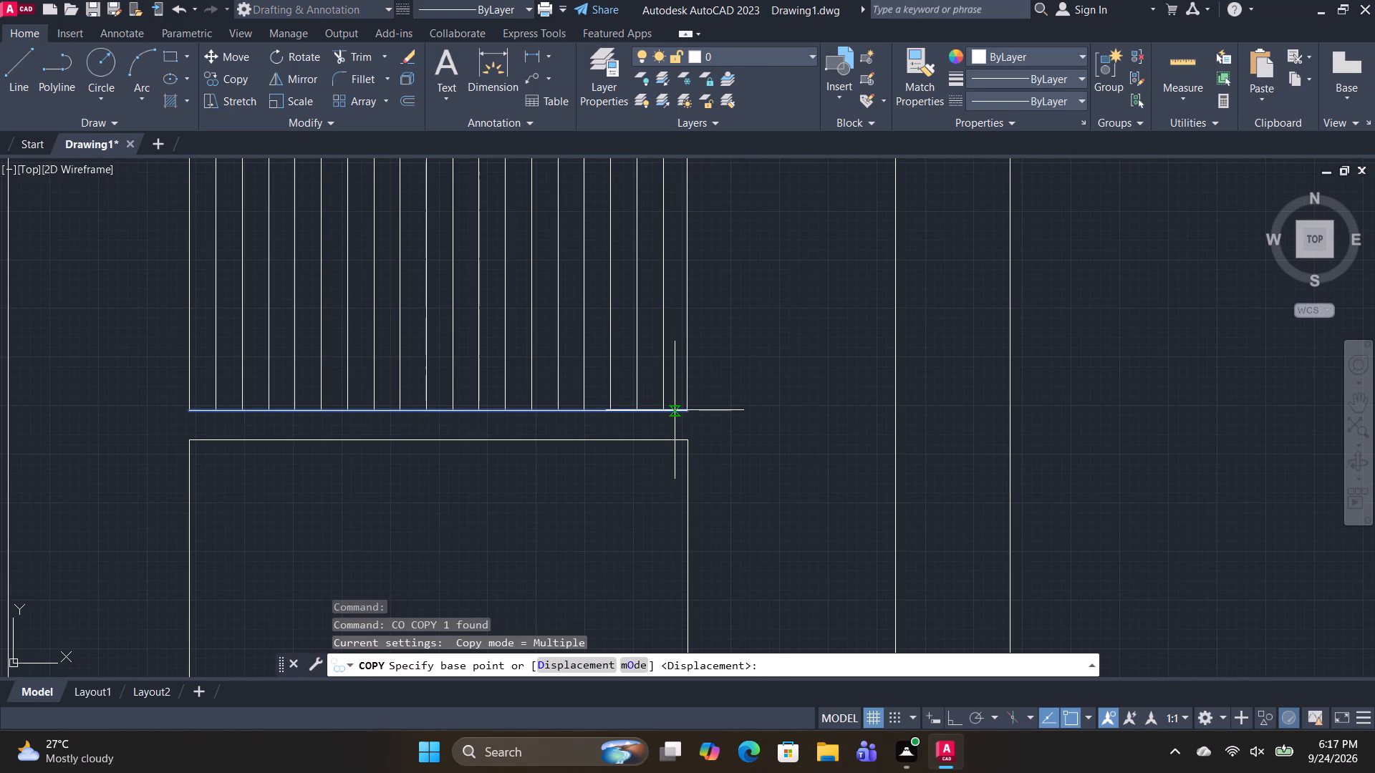
click(687, 407)
text(A 20)
key(Return)
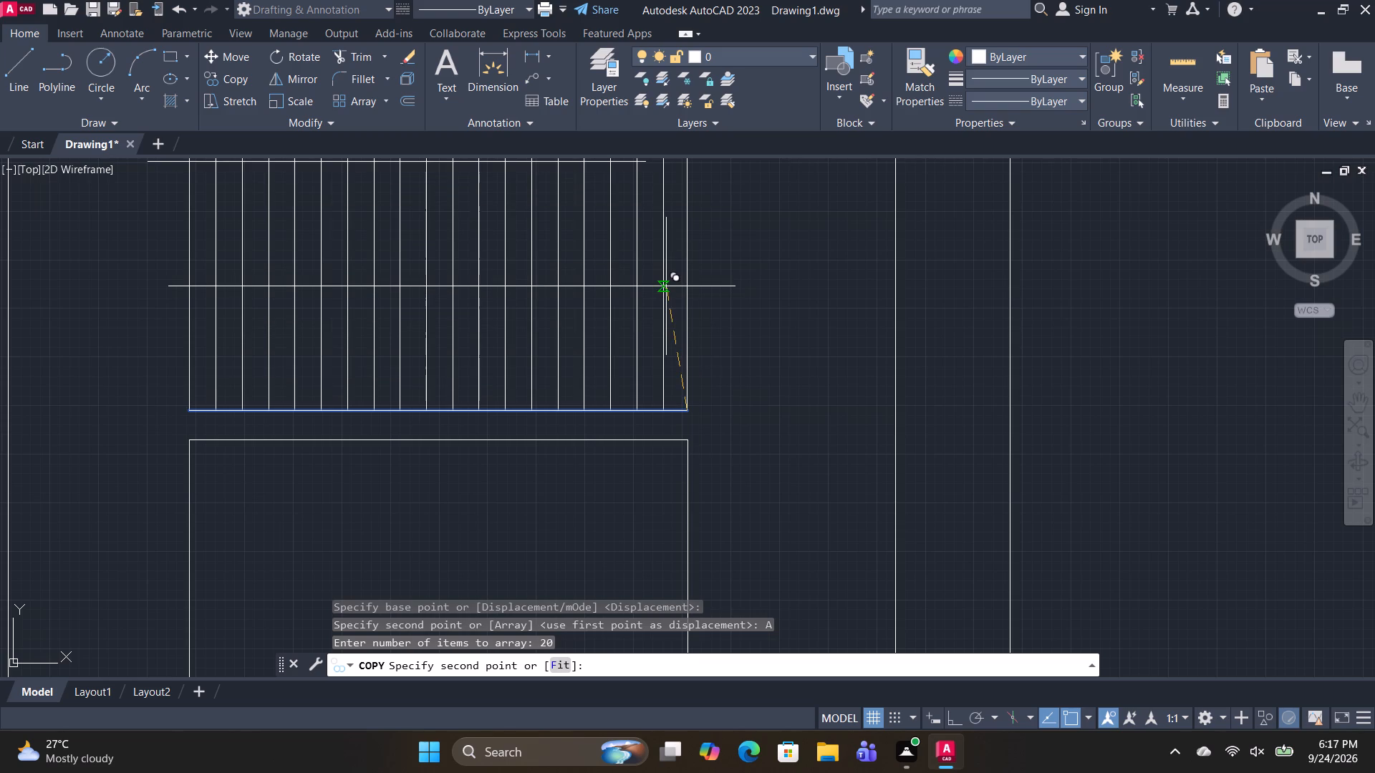
text(F)
key(space)
middle_drag(695, 207, 689, 320)
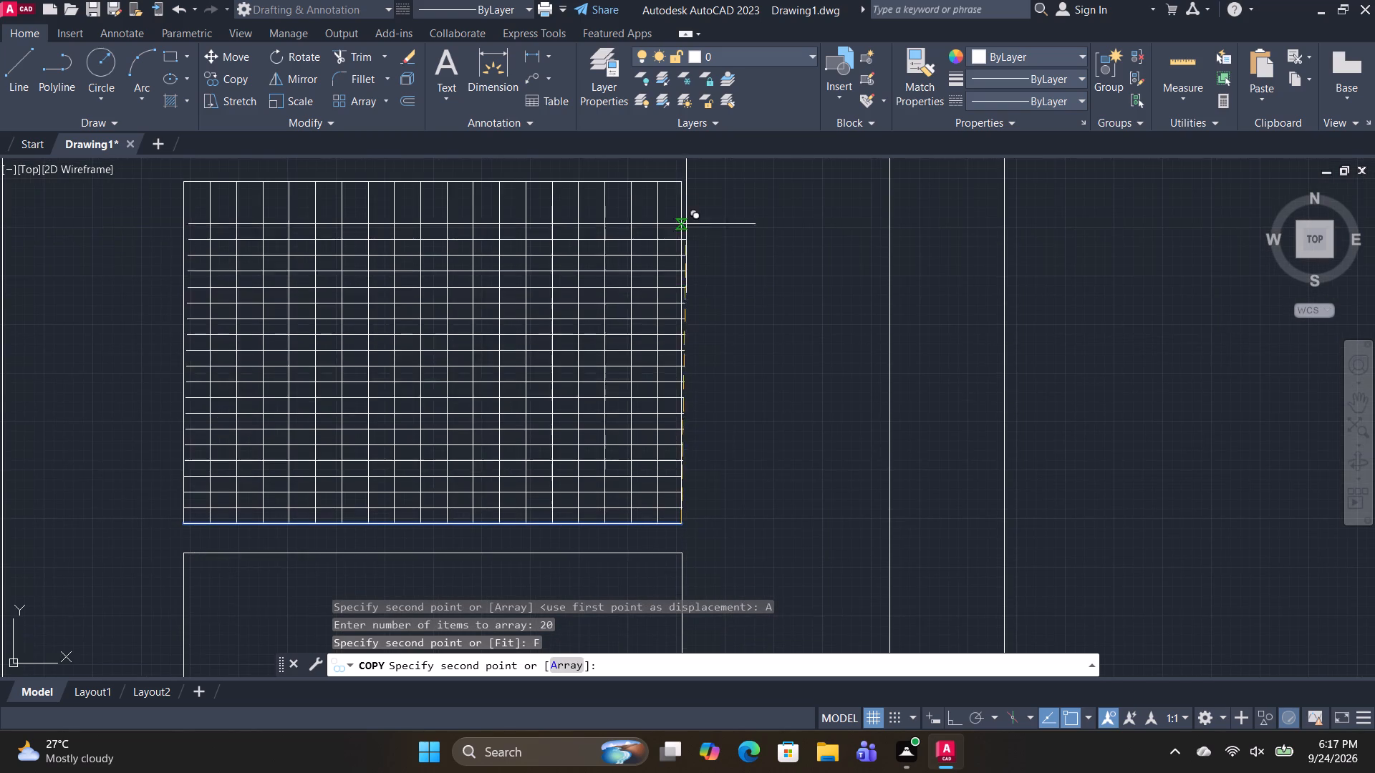
click(677, 185)
key(space)
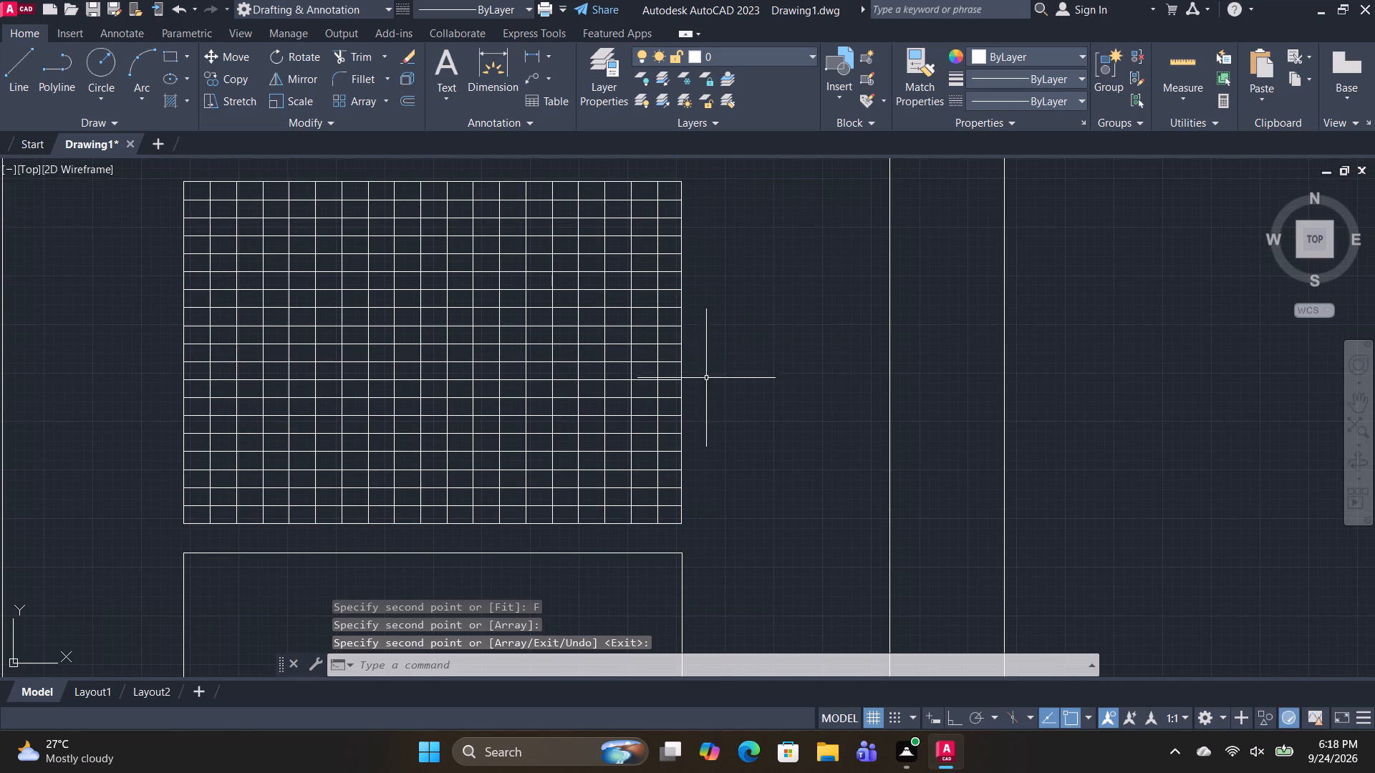
Offset all four outer edges of the new gridded rectangle 1" outward.
text(O)
key(space)
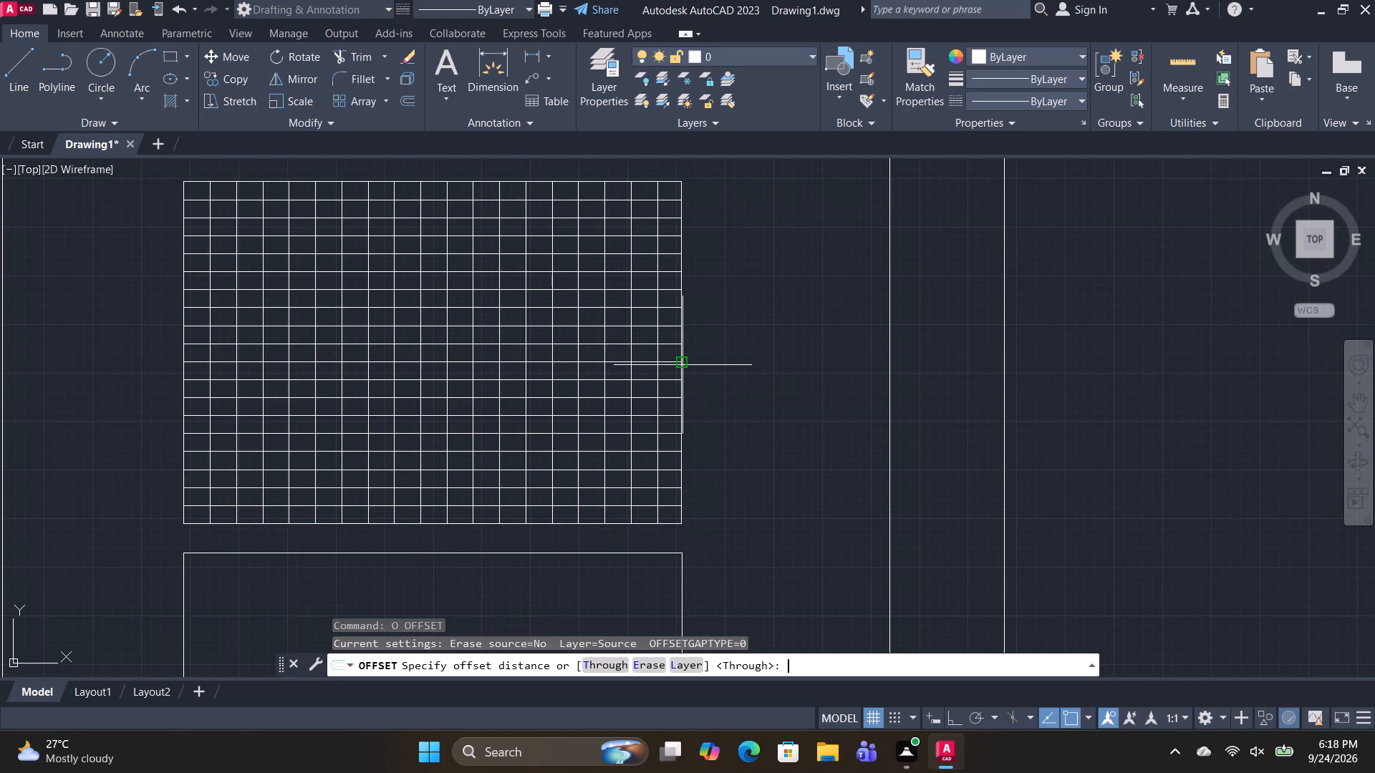
text(1")
key(Return)
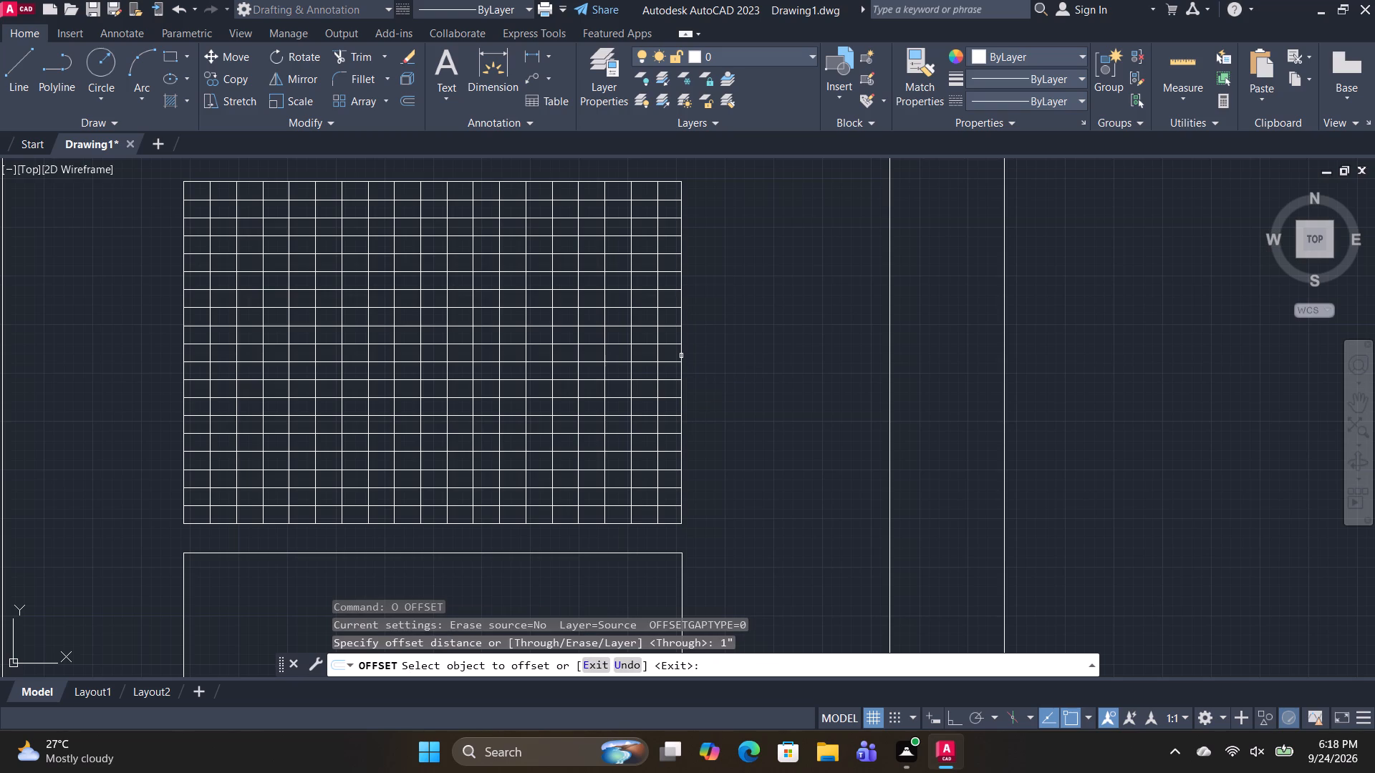
click(680, 355)
click(716, 356)
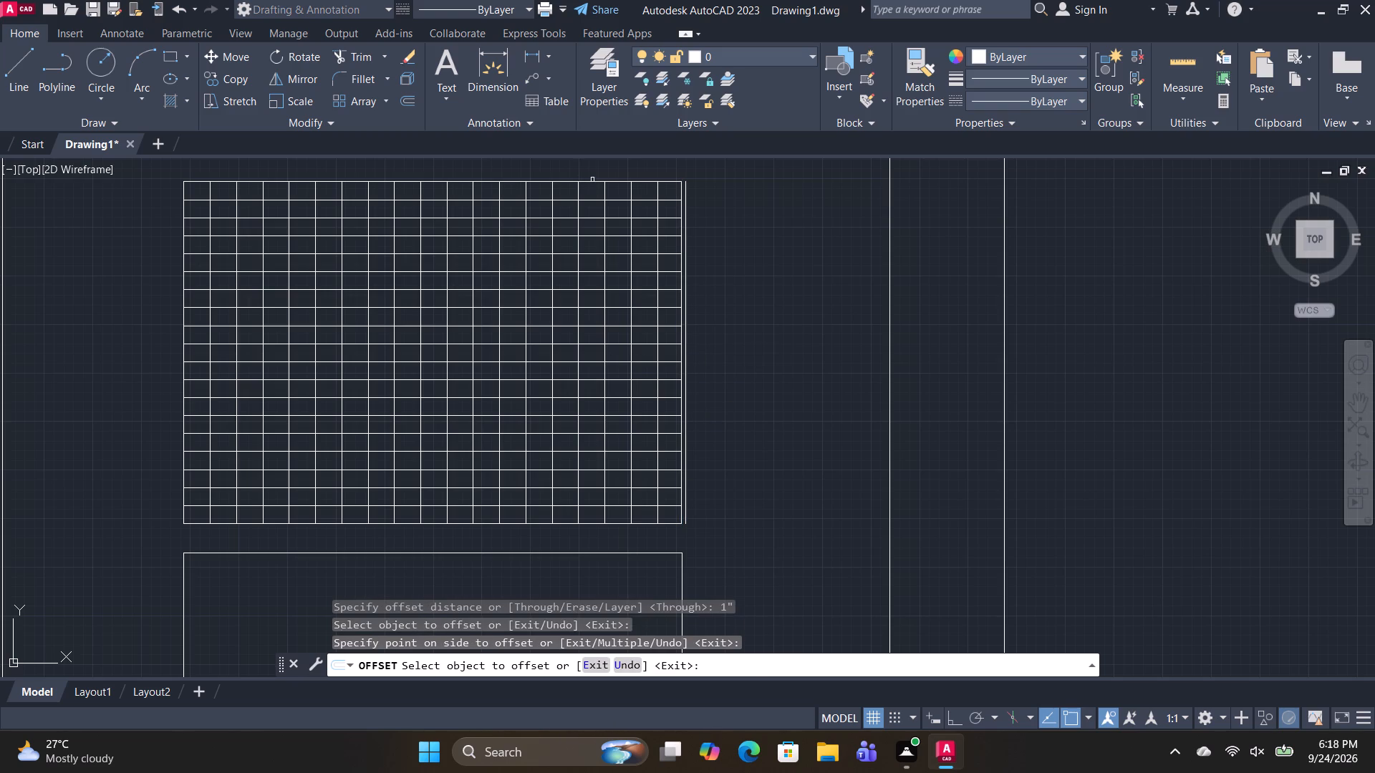
click(592, 180)
click(592, 166)
click(185, 338)
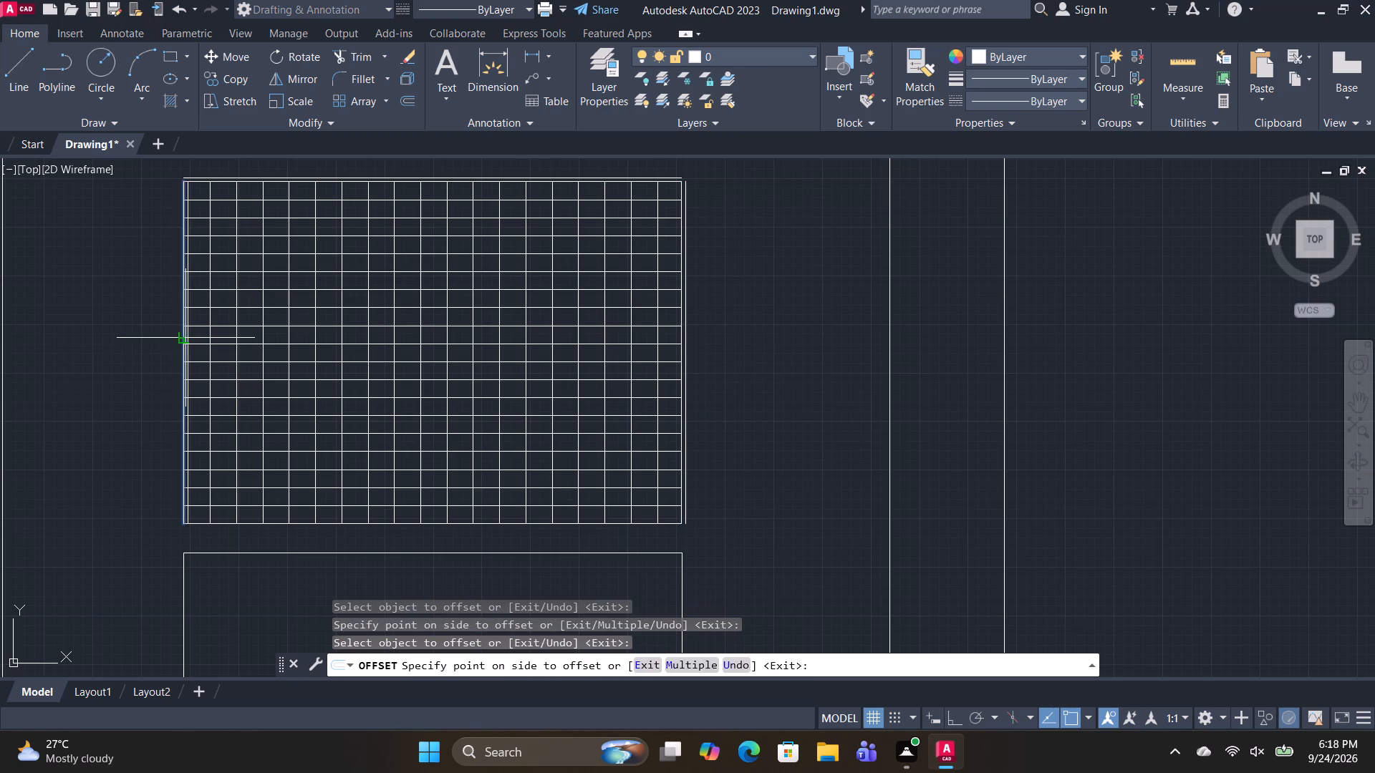
click(145, 349)
click(338, 523)
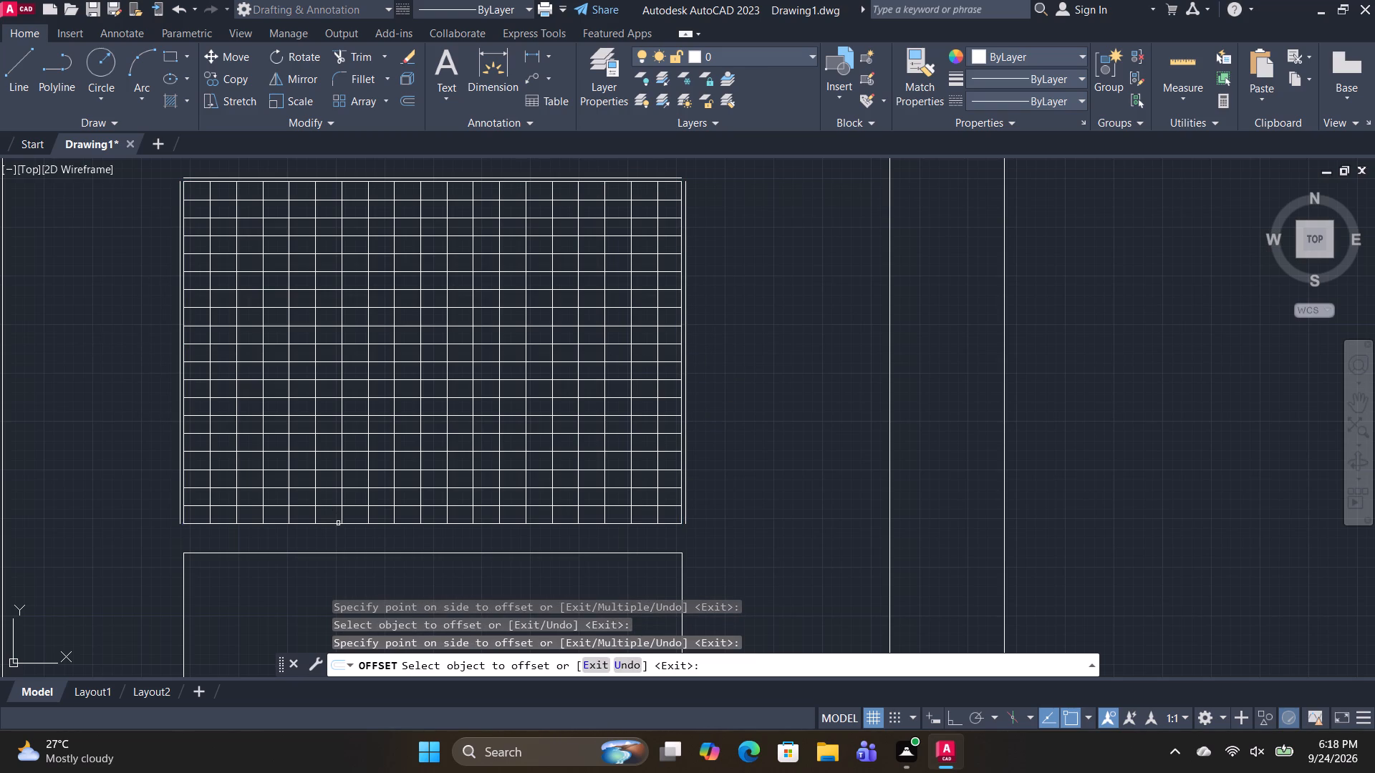
click(330, 541)
key(Escape)
Extend the offset lines past each other at the grid's two bottom corners and trim the overhangs to close the border there.
text(TR)
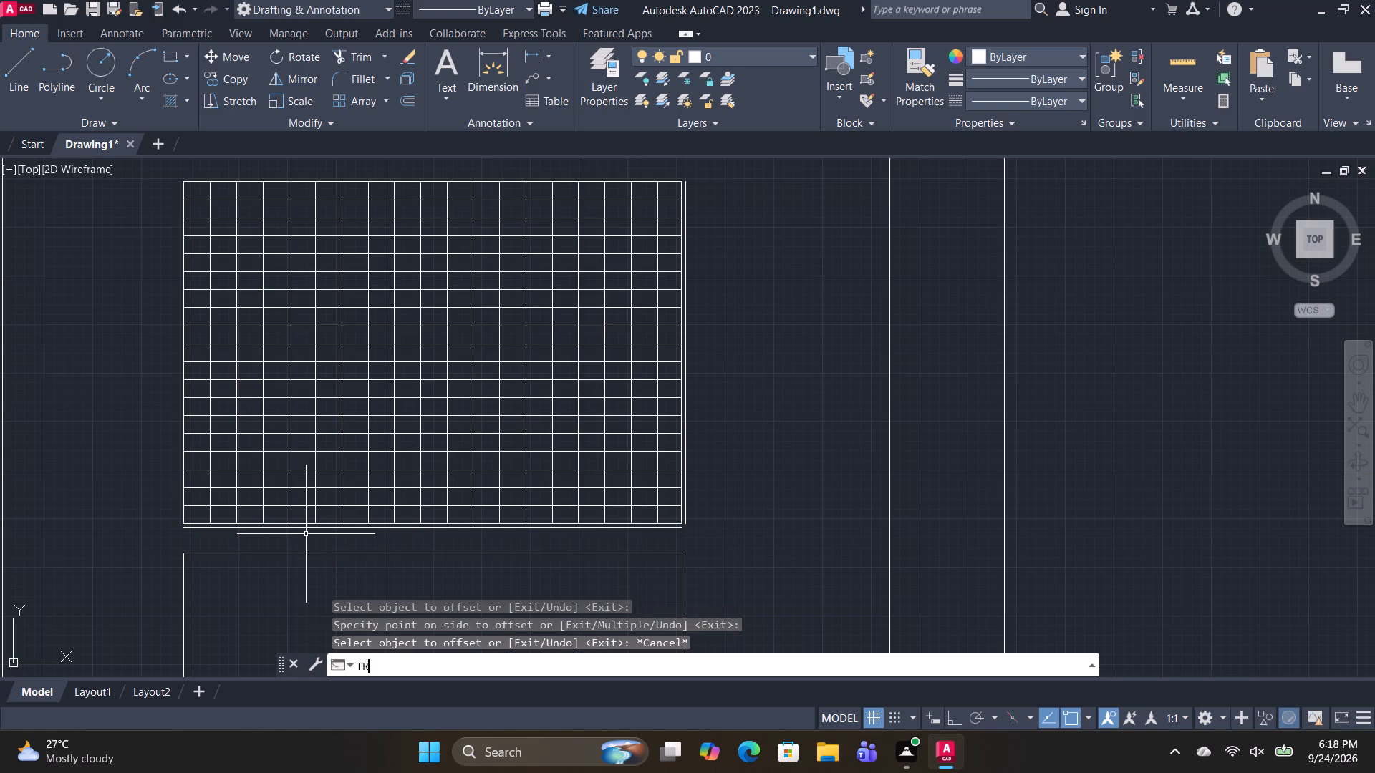
key(space)
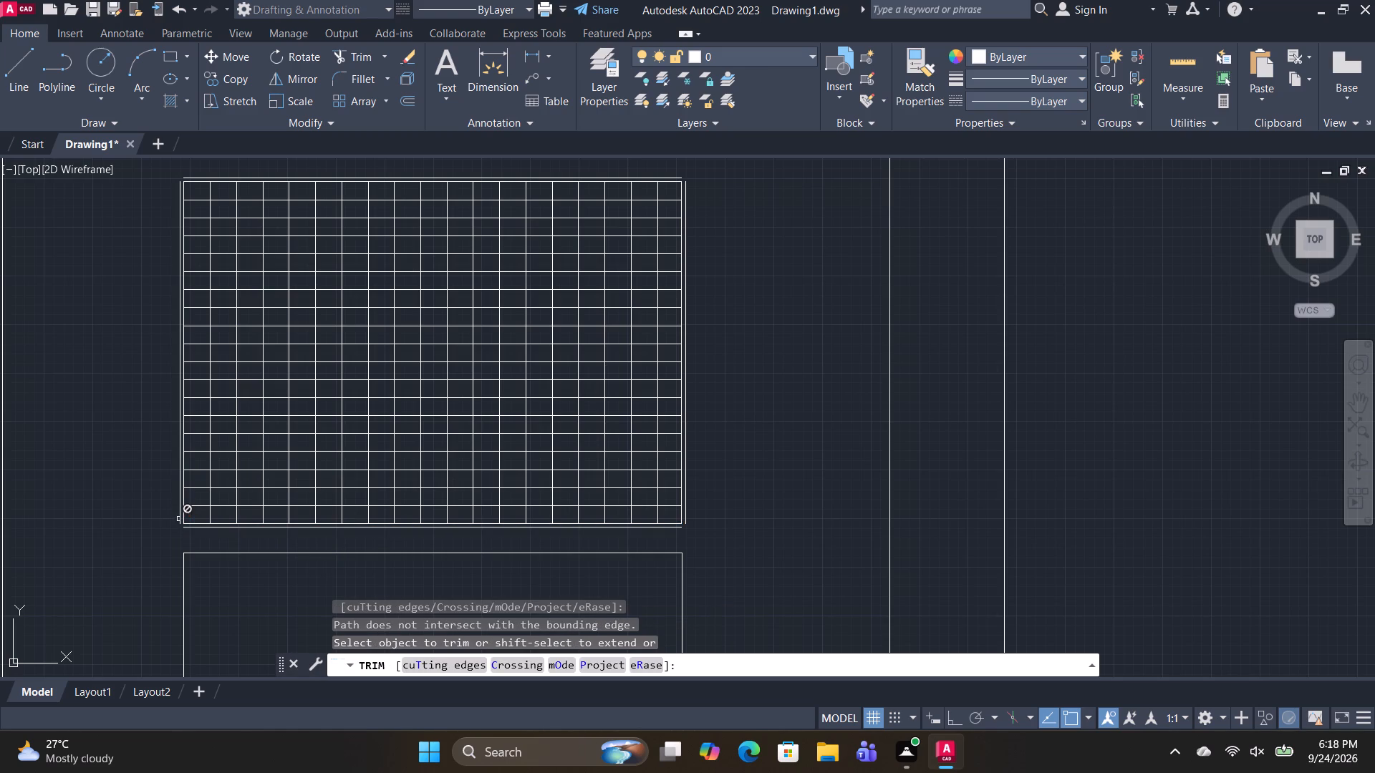
shift+click(188, 528)
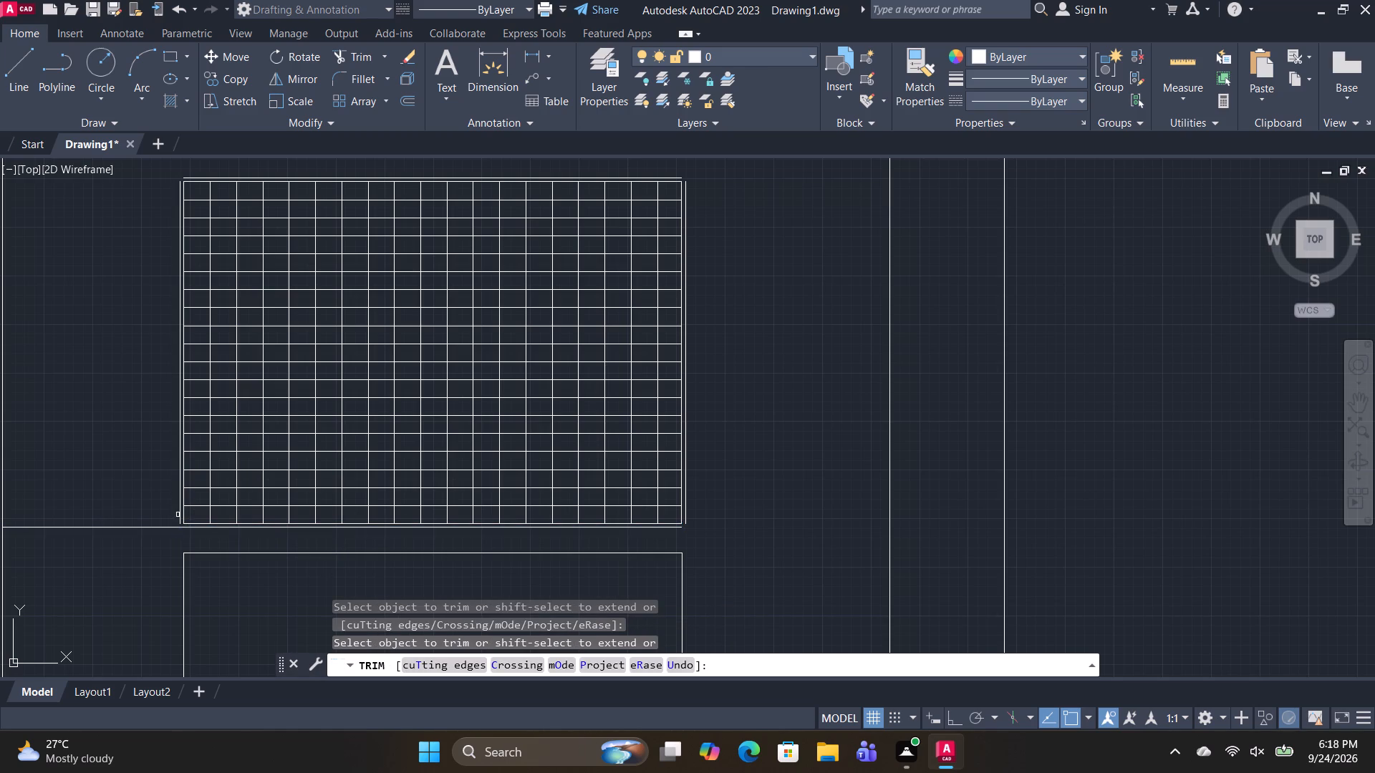
shift+click(178, 515)
drag(155, 520, 148, 561)
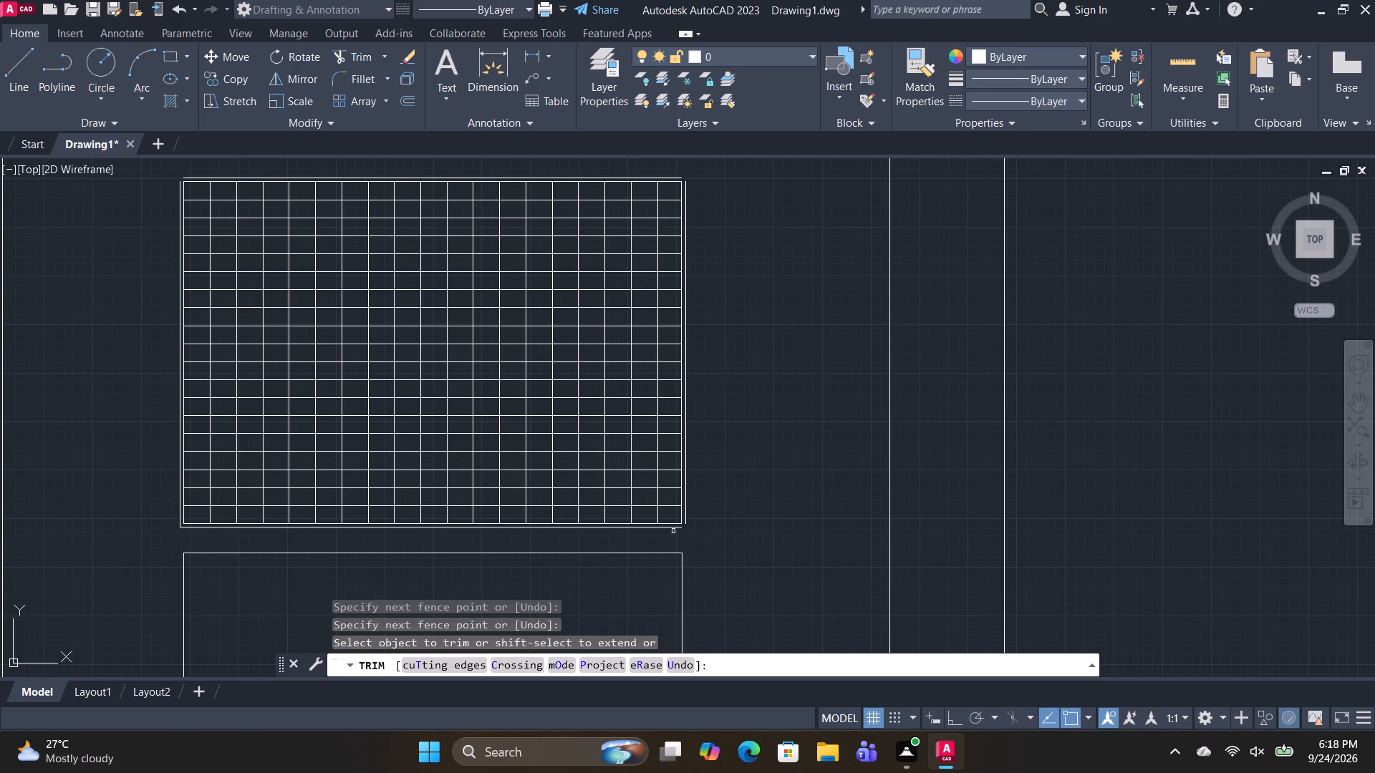
shift+click(677, 530)
shift+click(683, 517)
drag(728, 497, 728, 541)
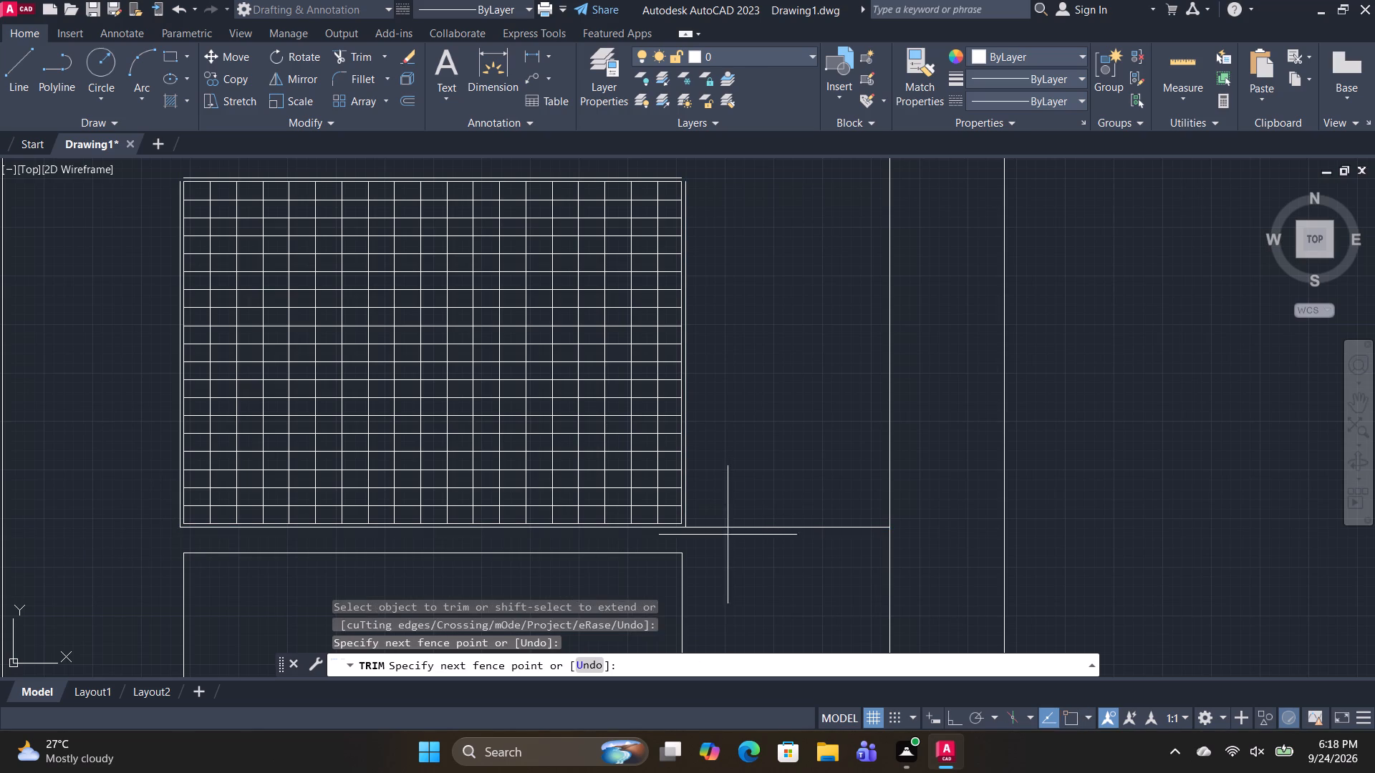
drag(728, 541, 728, 557)
Extend the offset lines at the grid's two top corners and trim the overhangs to close the border.
scroll(672, 150, up, 3)
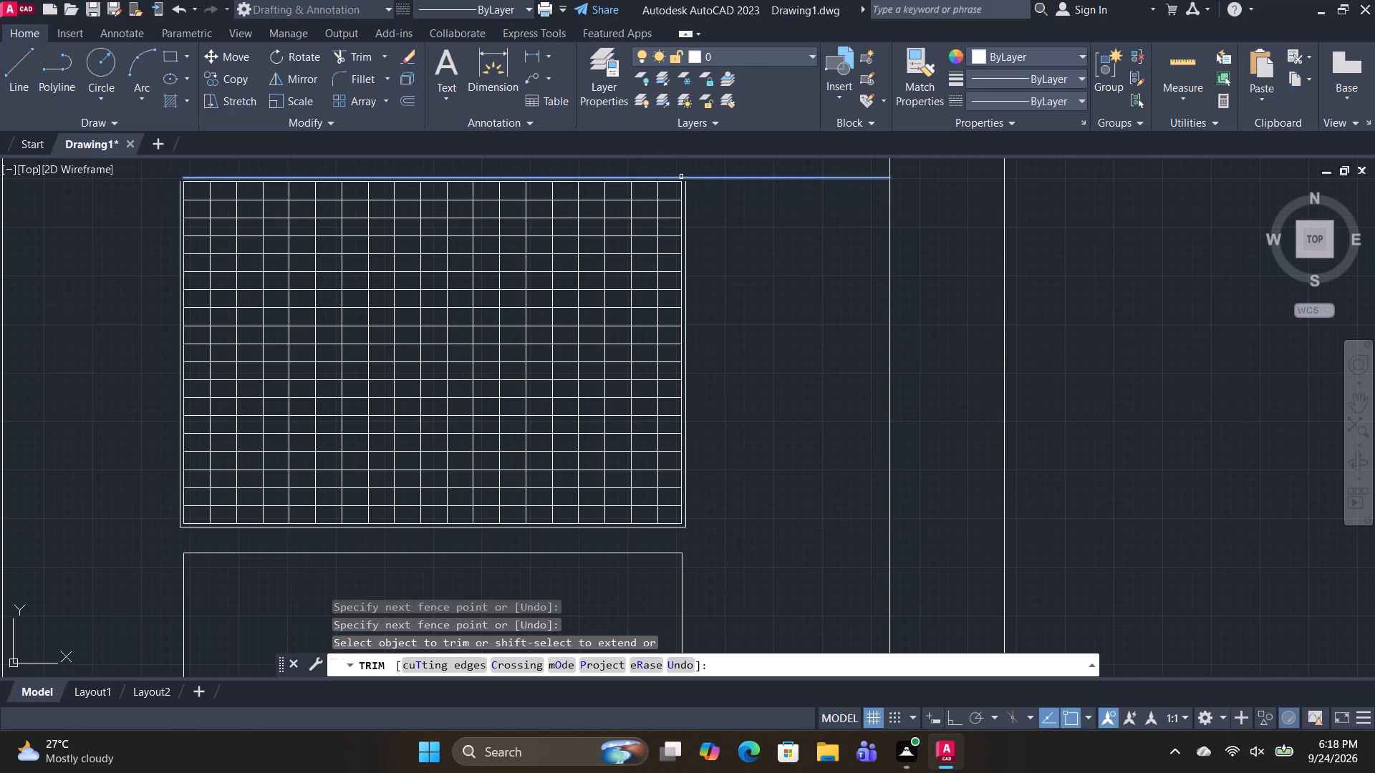
shift+scroll(681, 177, up, 3)
shift+click(659, 184)
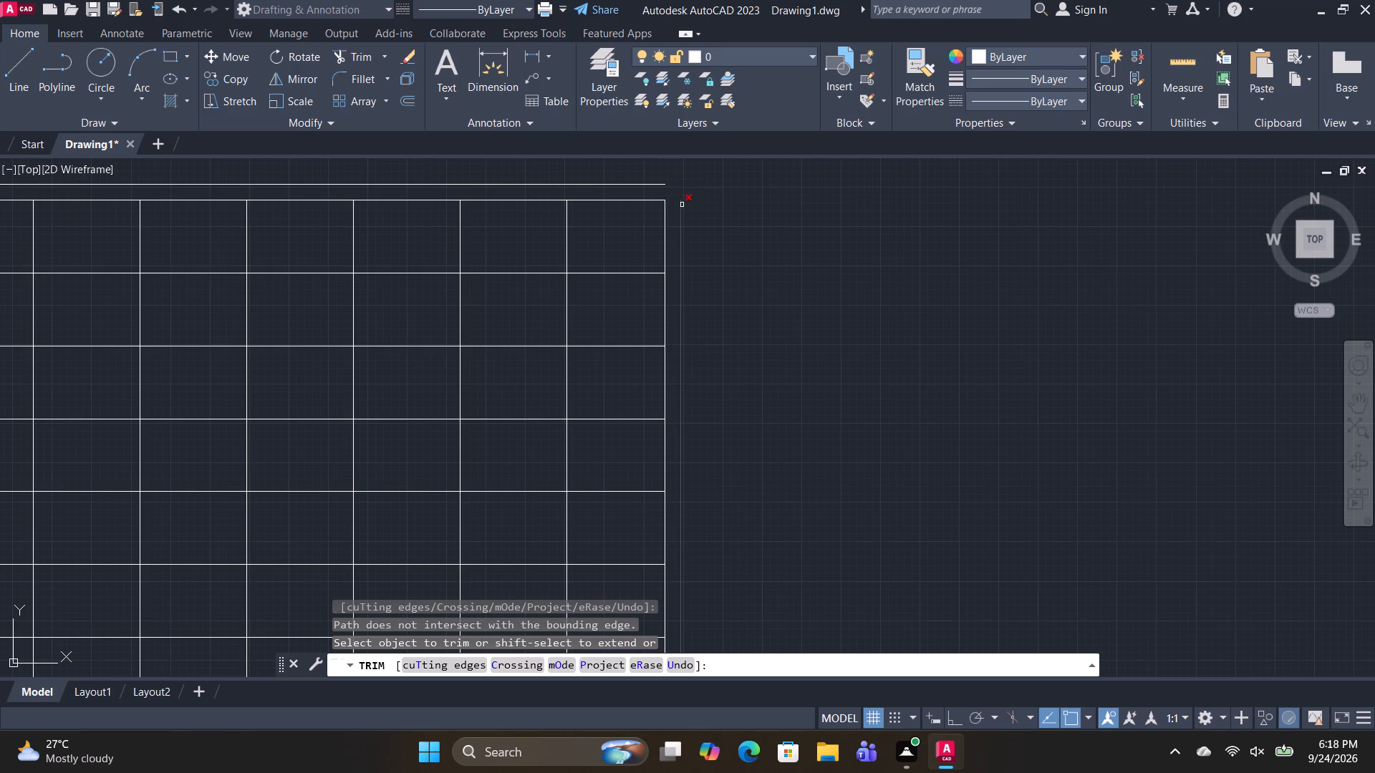
scroll(685, 207, down, 3)
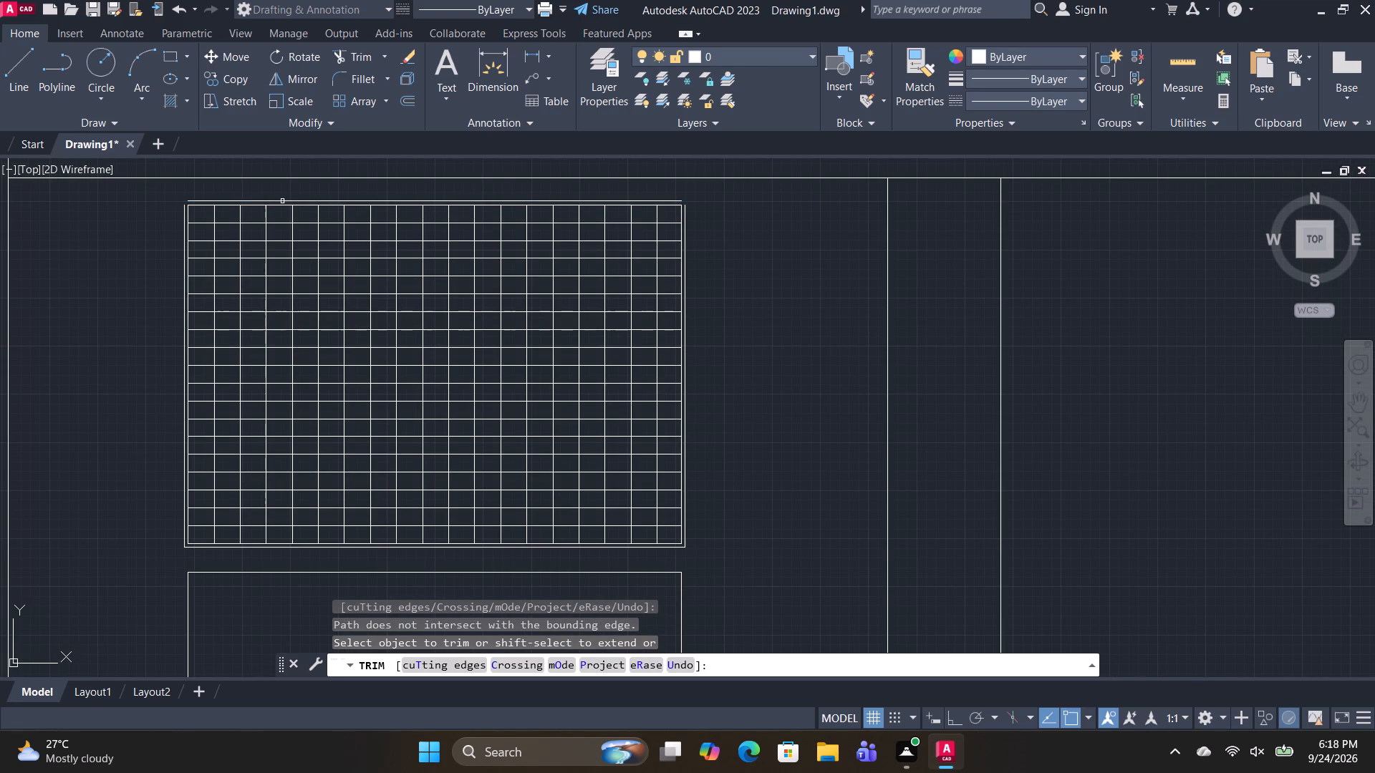
shift+click(276, 202)
shift+click(186, 213)
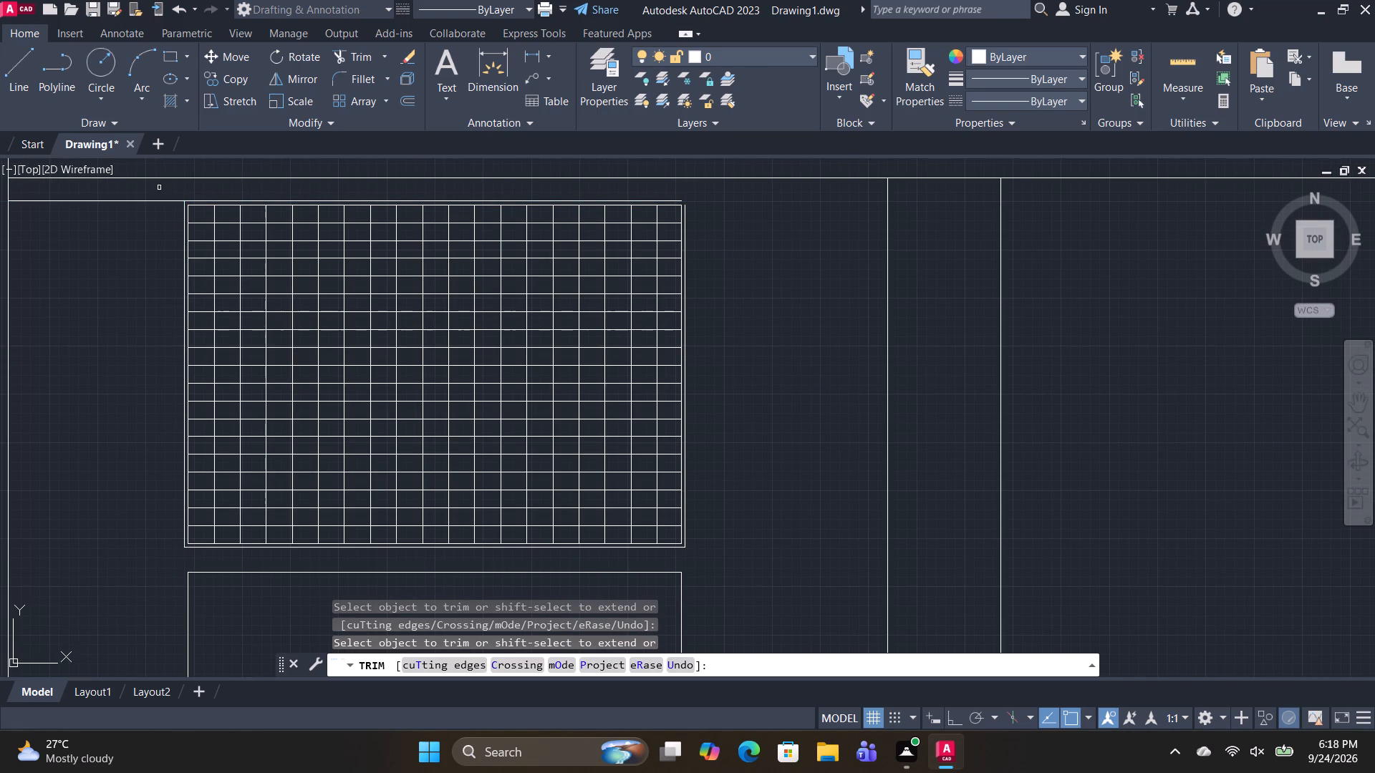
drag(158, 186, 122, 251)
shift+click(685, 213)
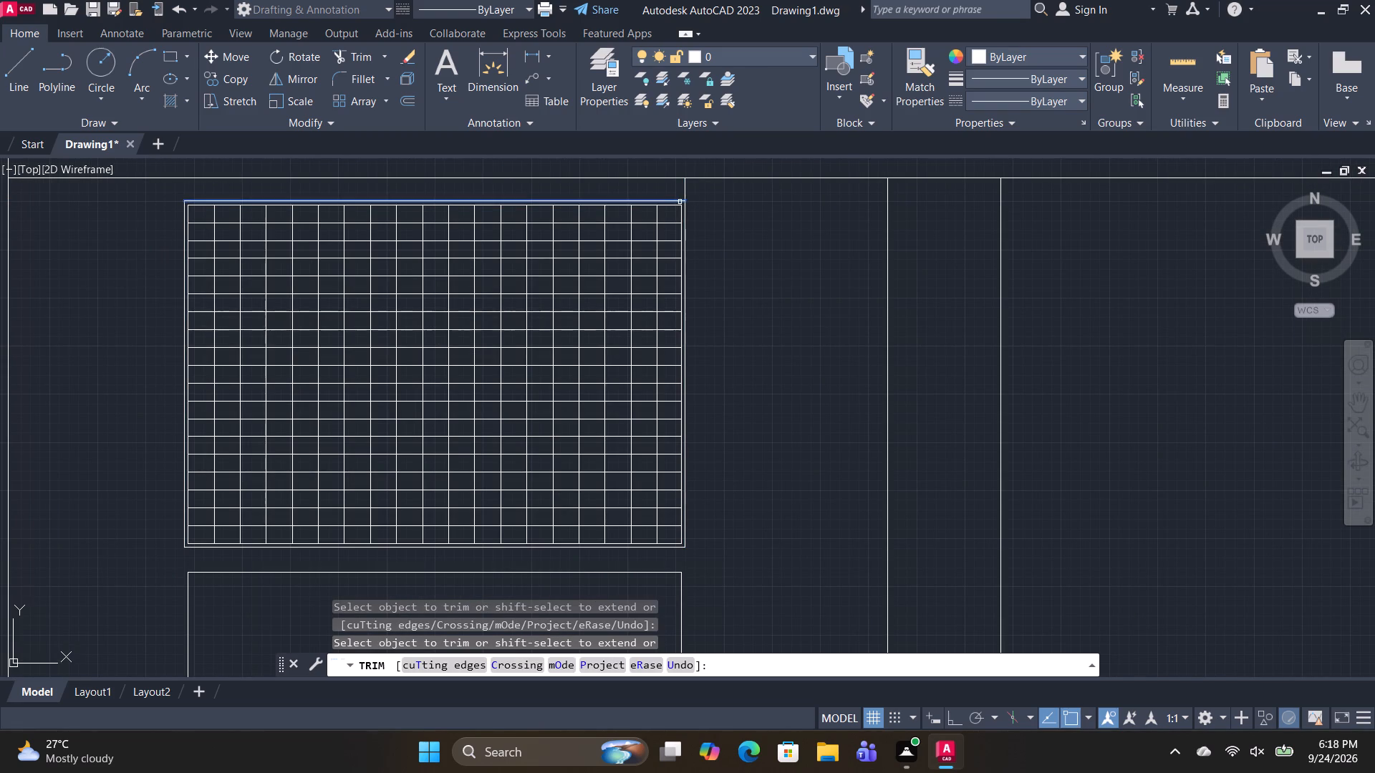
shift+click(682, 201)
drag(691, 197, 660, 197)
scroll(756, 249, down, 3)
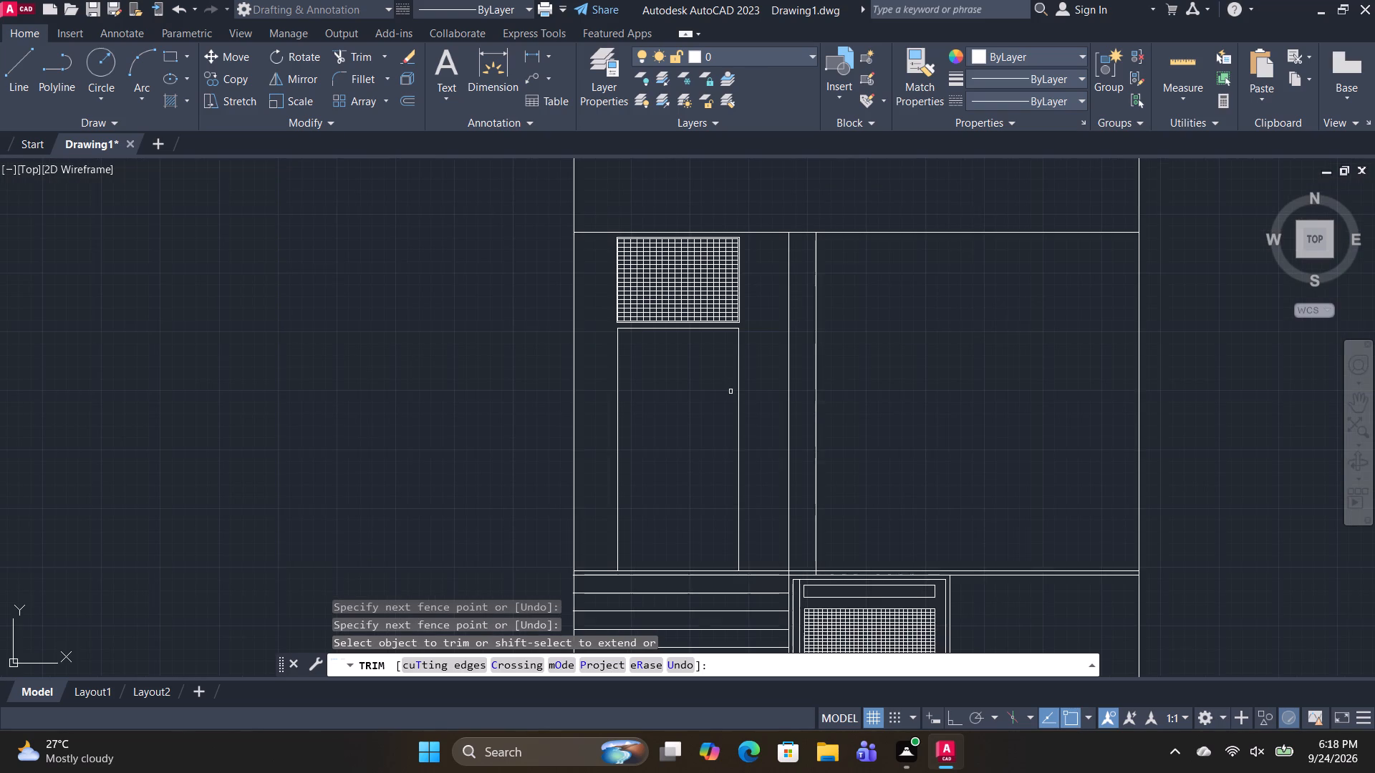
middle_drag(728, 393, 544, 339)
scroll(531, 348, up, 1)
key(space)
Offset the tall rectangle below the grid 2" inward.
text(OF)
key(space)
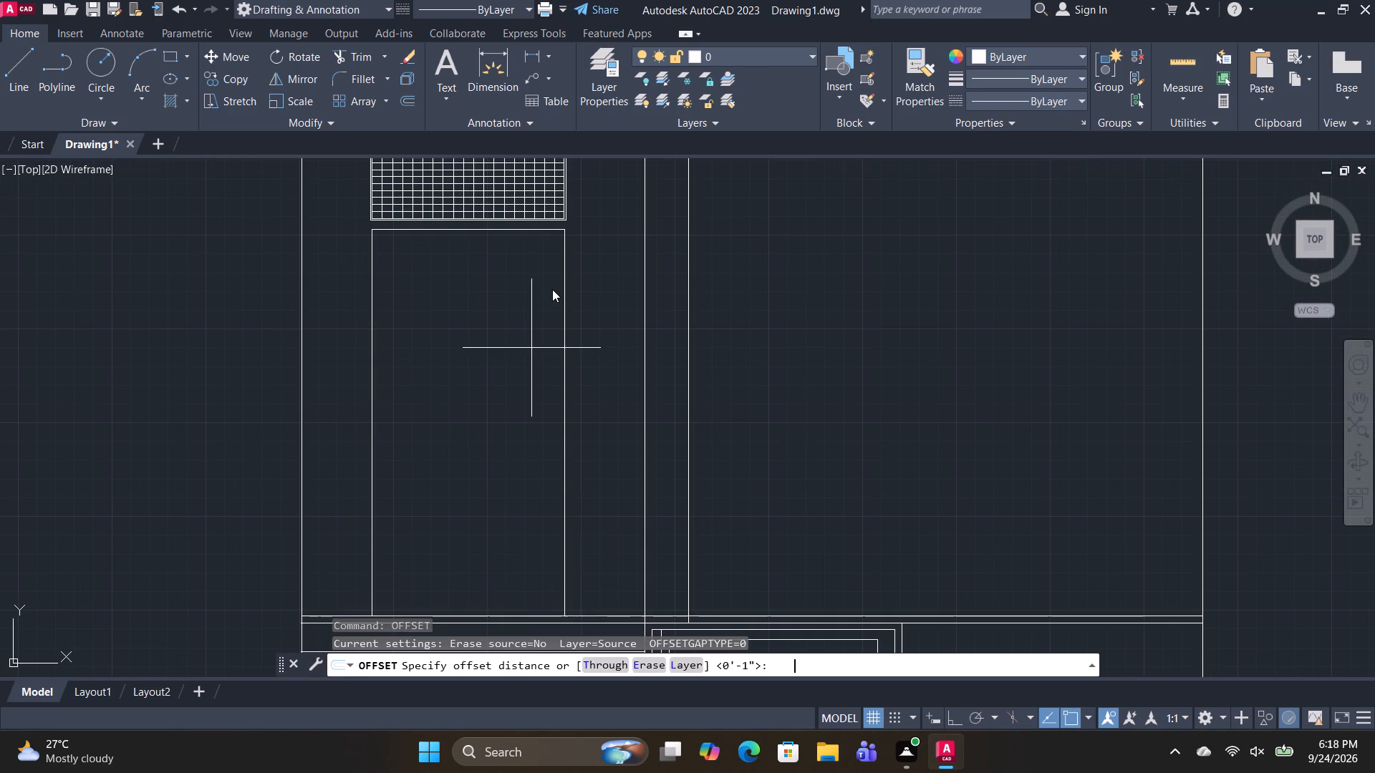
text(2")
key(Return)
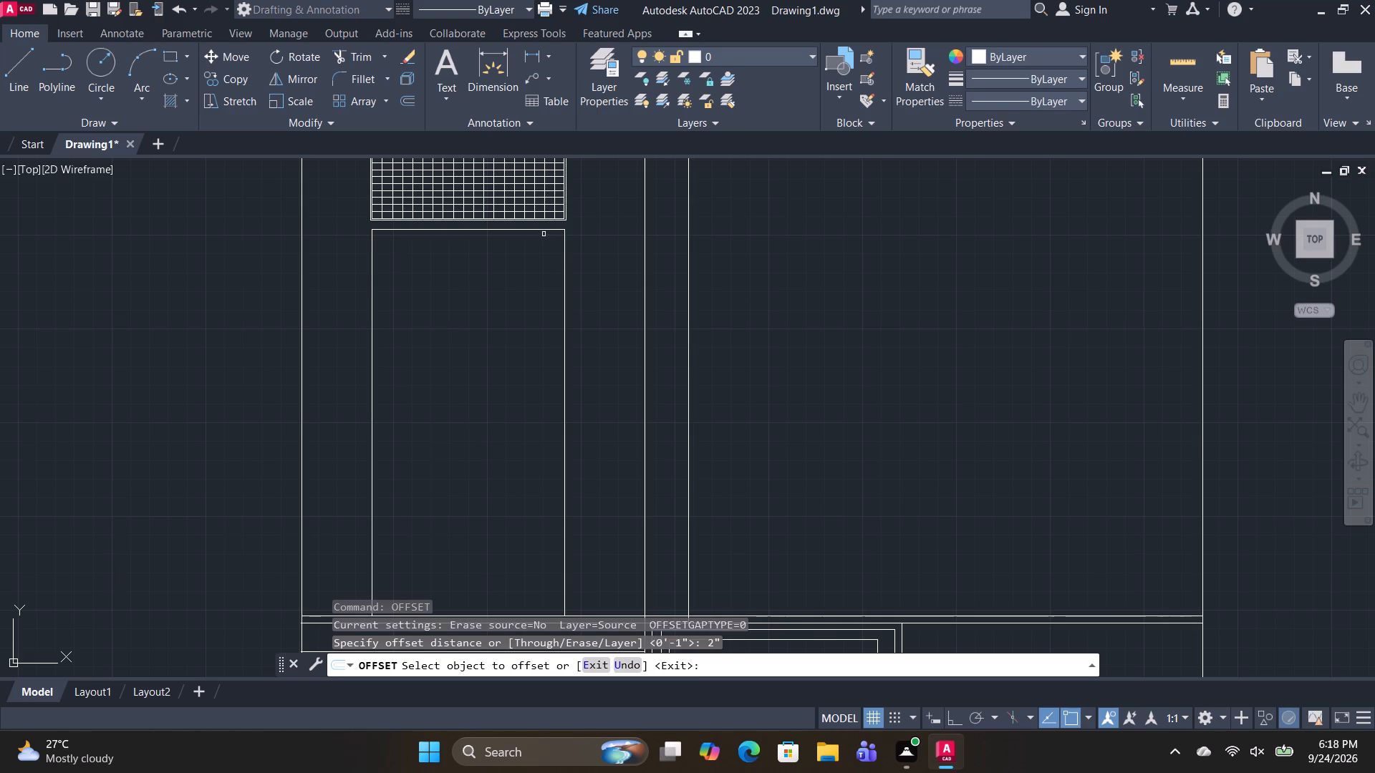
click(541, 232)
click(526, 298)
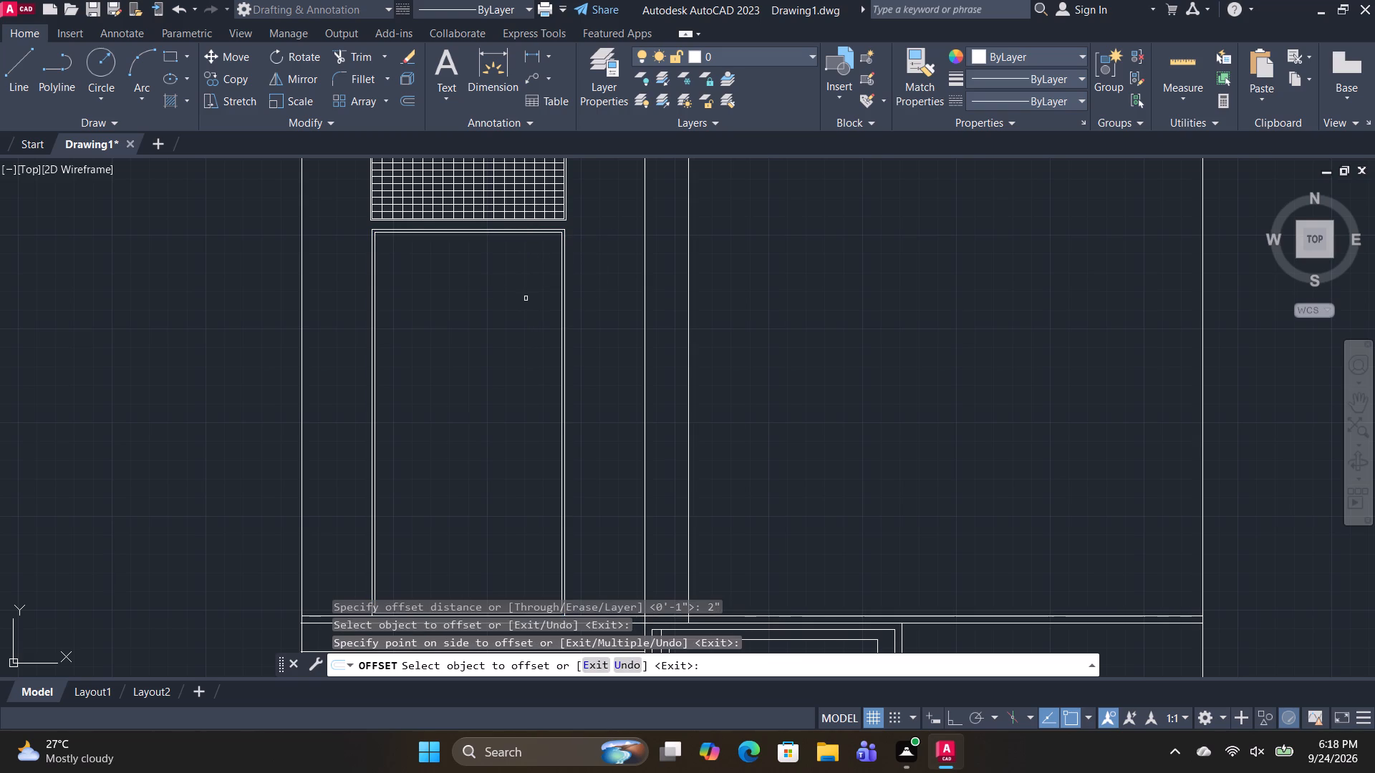
Undo the 2" inward offset of the tall rectangle below the grid.
key(Escape)
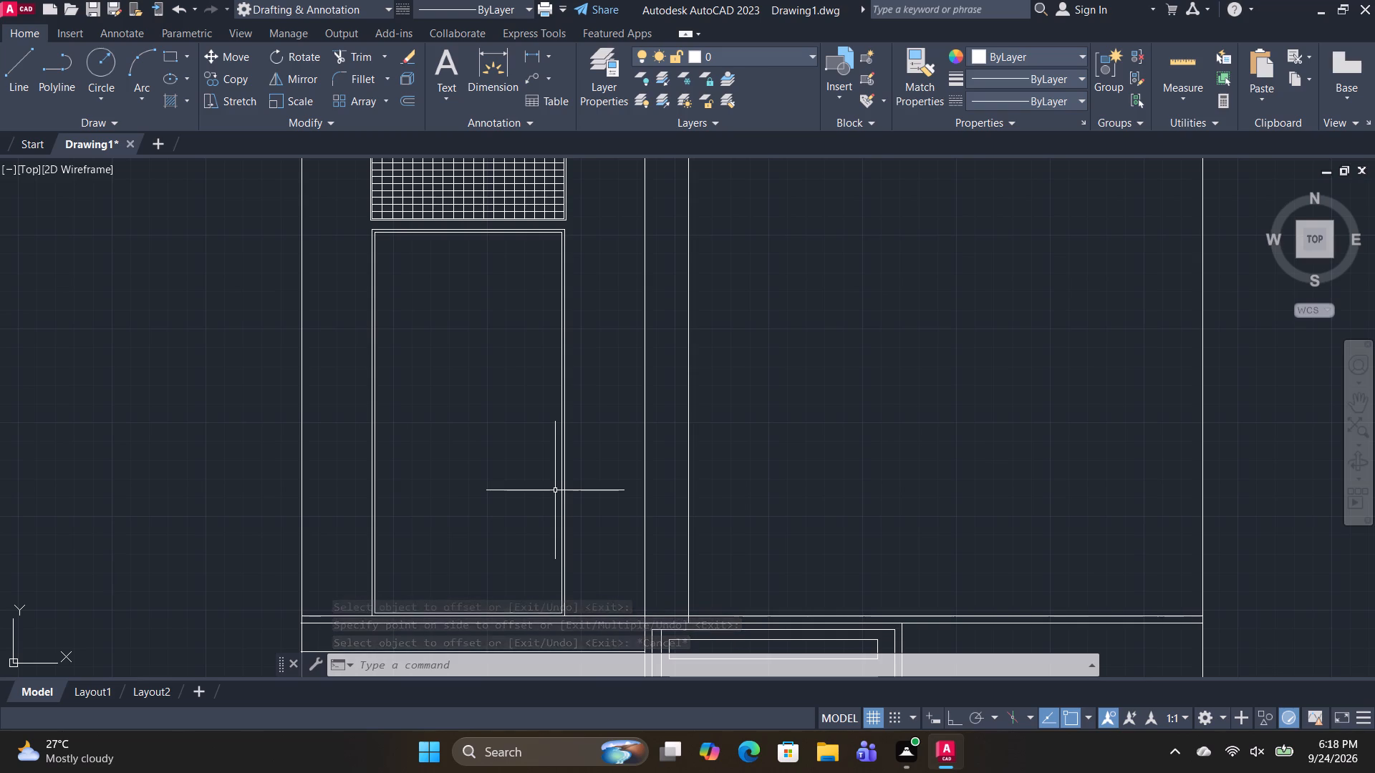
key(ctrl+z)
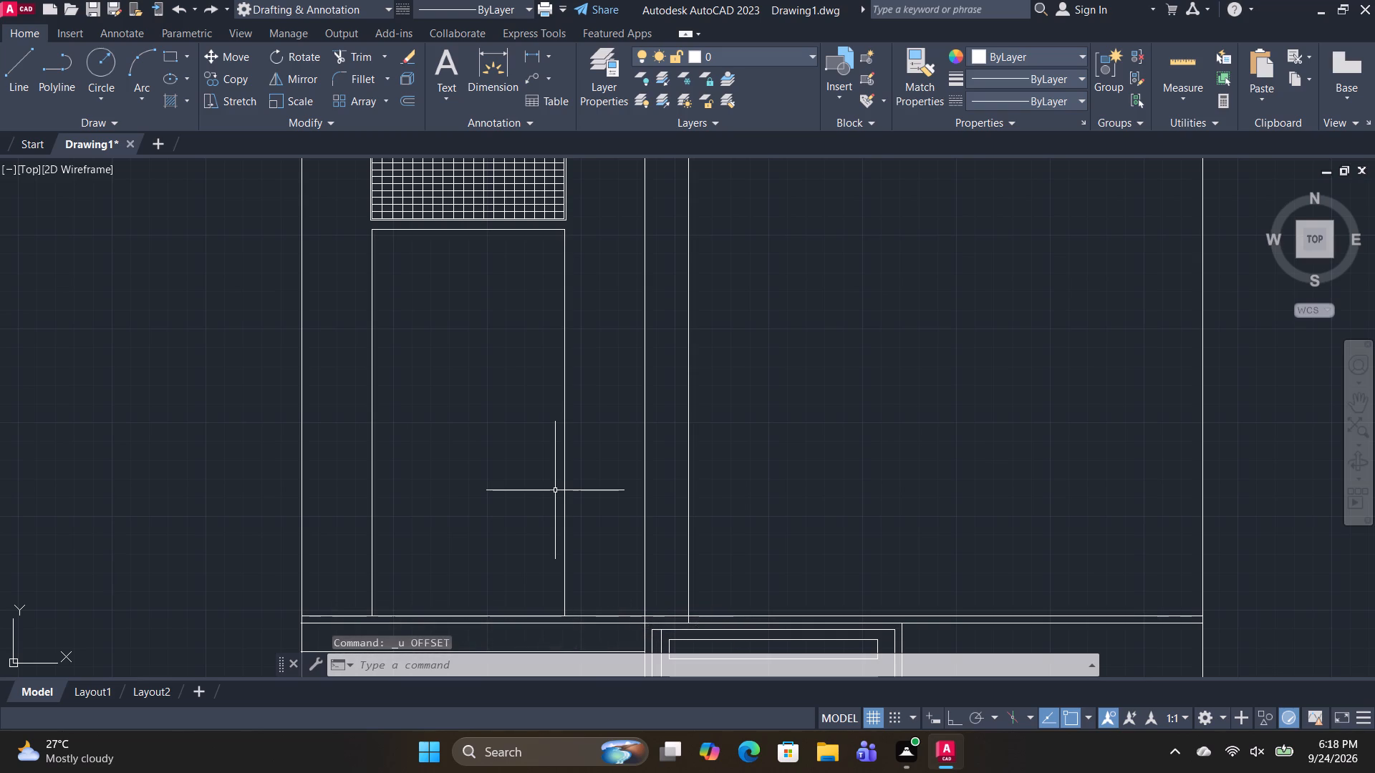
Offset the tall rectangle below the grid 1' inward.
text(O)
key(space)
text(1')
key(Return)
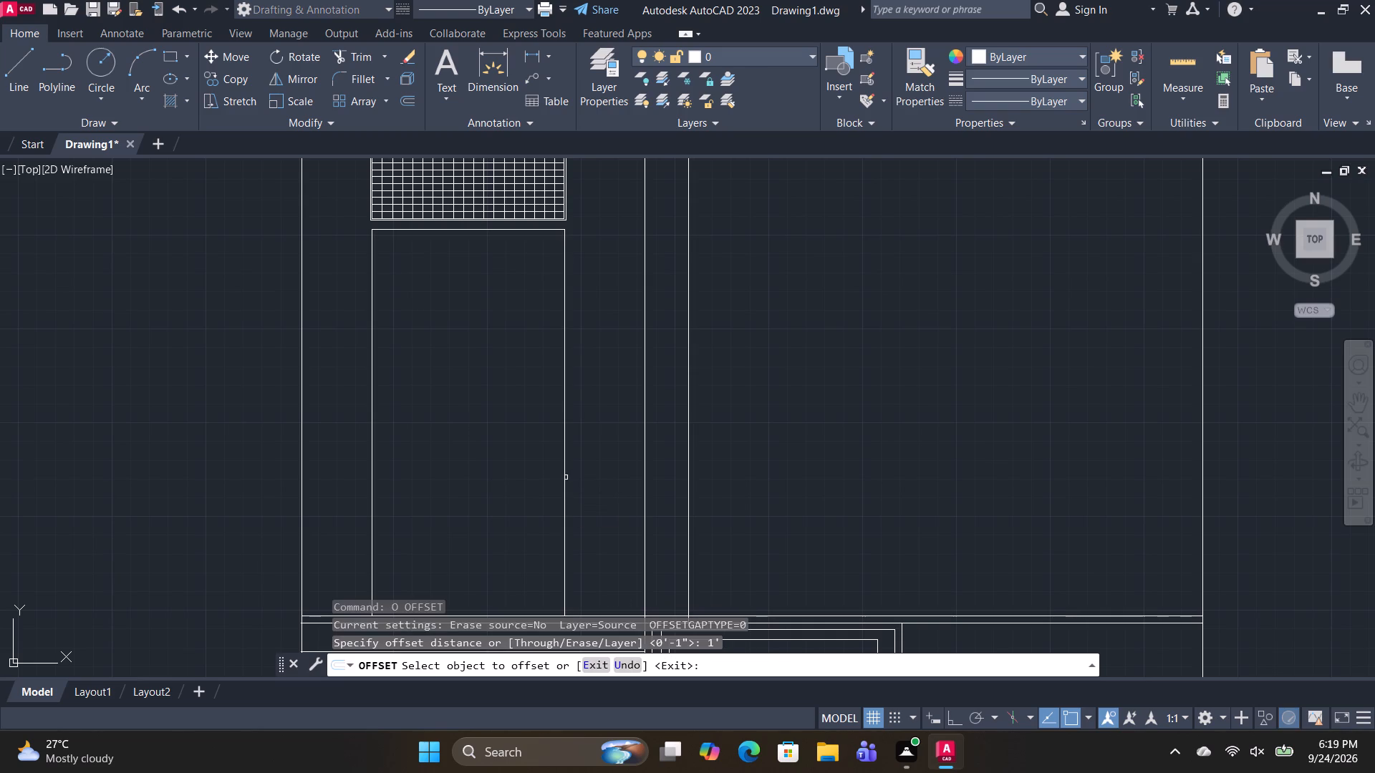
click(564, 477)
click(524, 497)
key(space)
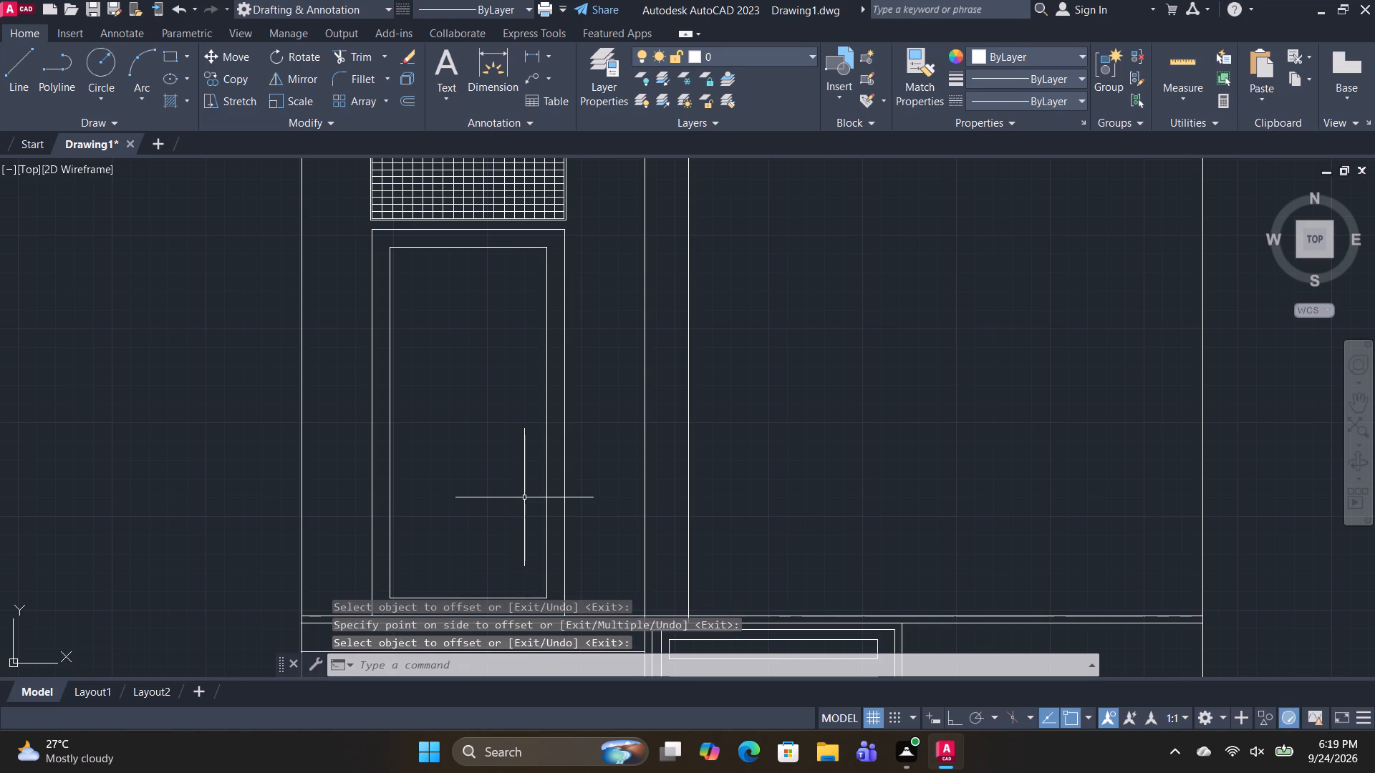
middle_drag(524, 497, 521, 424)
Offset the inner tall rectangle 2" outward to give it a thin double border.
key(space)
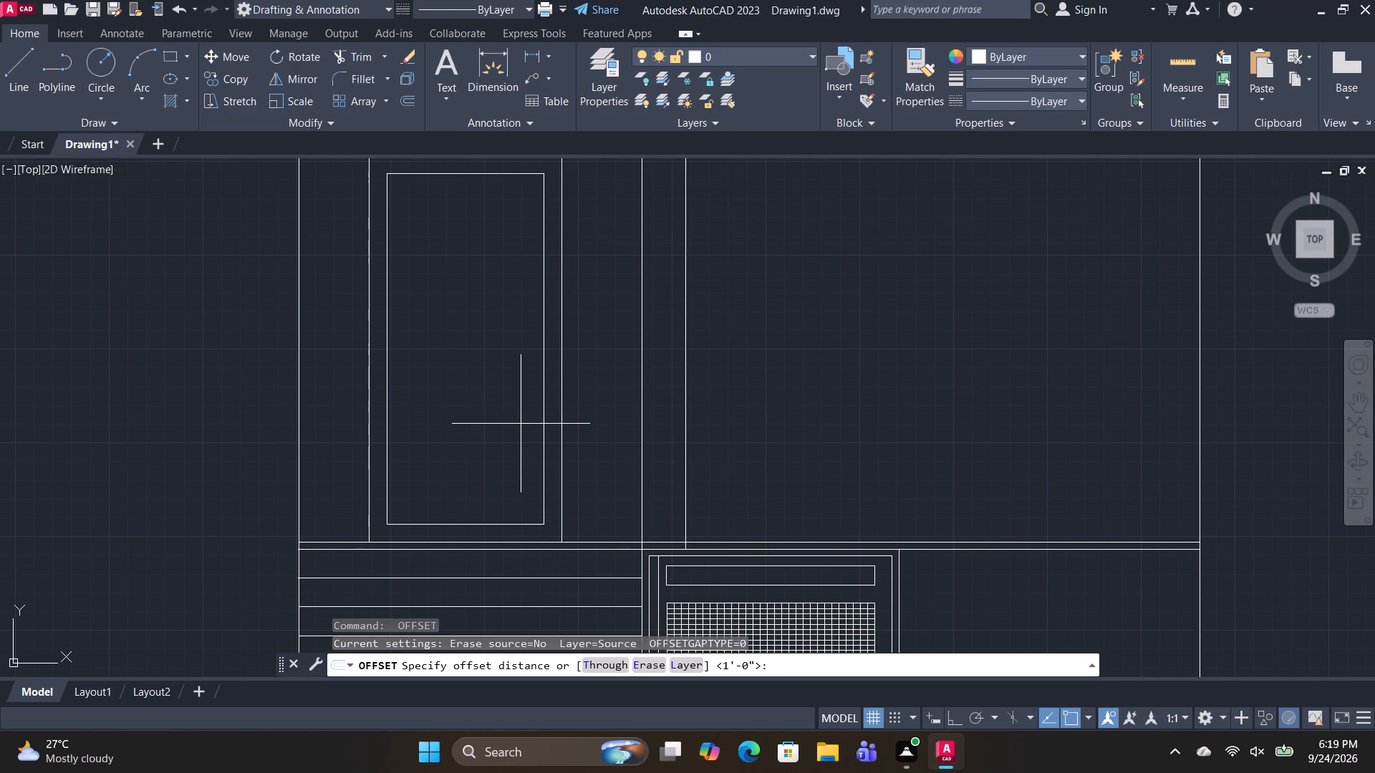
text(O 2")
key(Return)
click(543, 430)
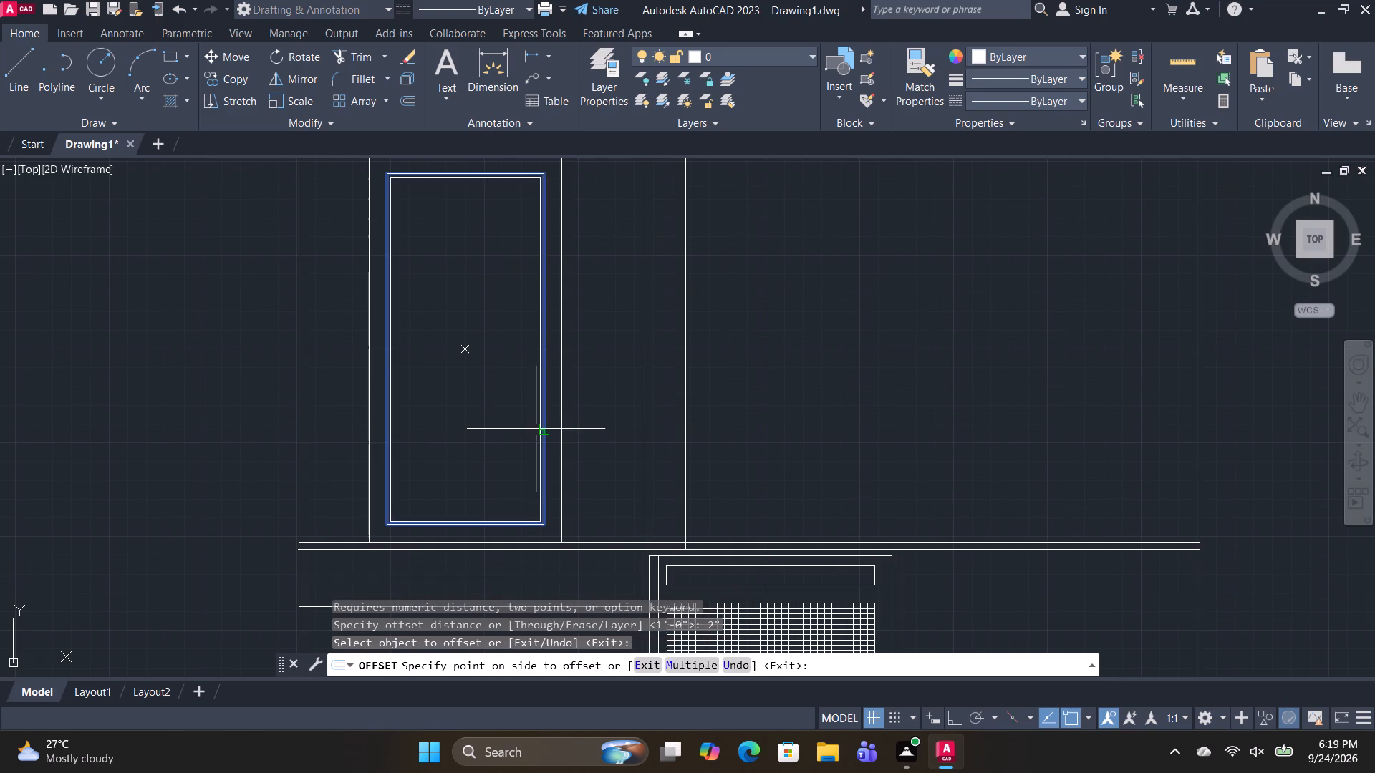
click(536, 429)
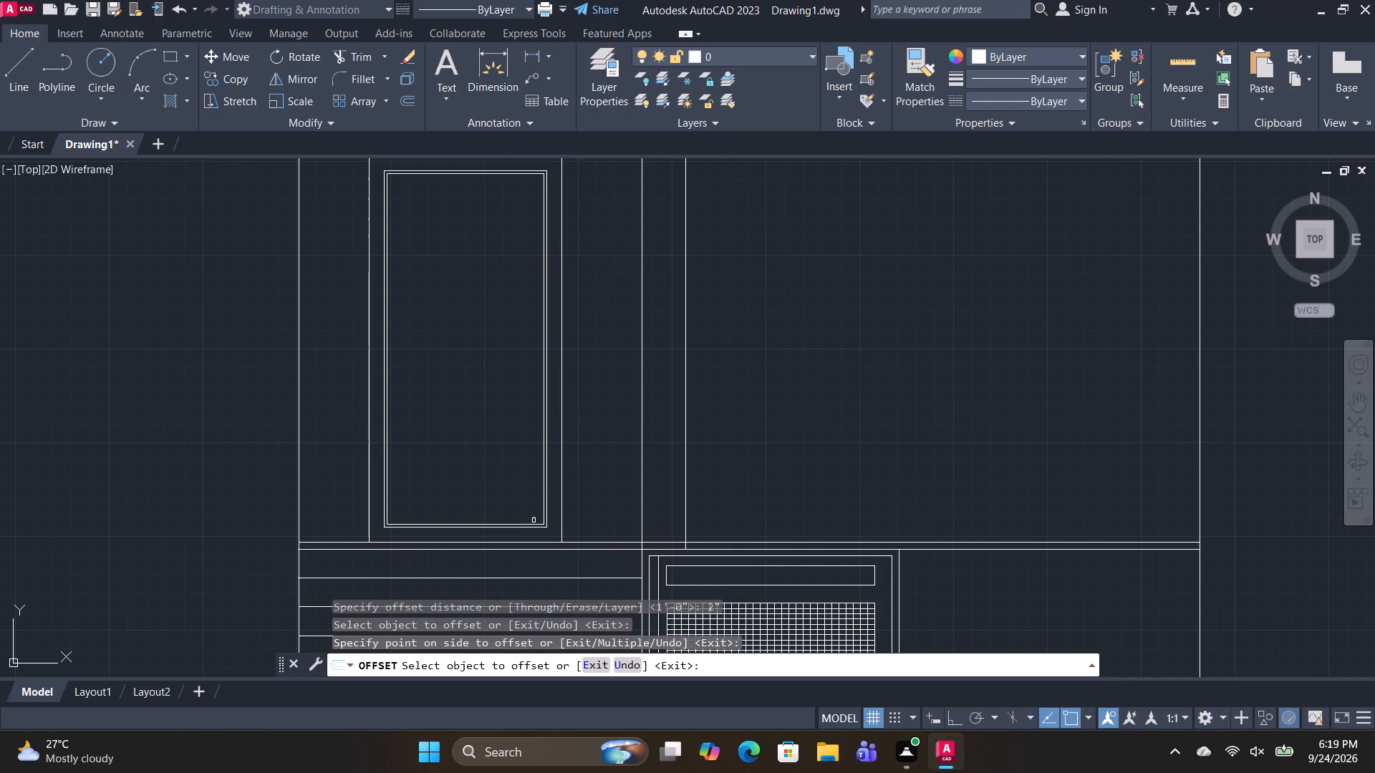
Draw a small flat rectangle as a handle across the double border's right side, near mid-height, reaching the outer tall rectangle's right edge.
scroll(491, 489, up, 1)
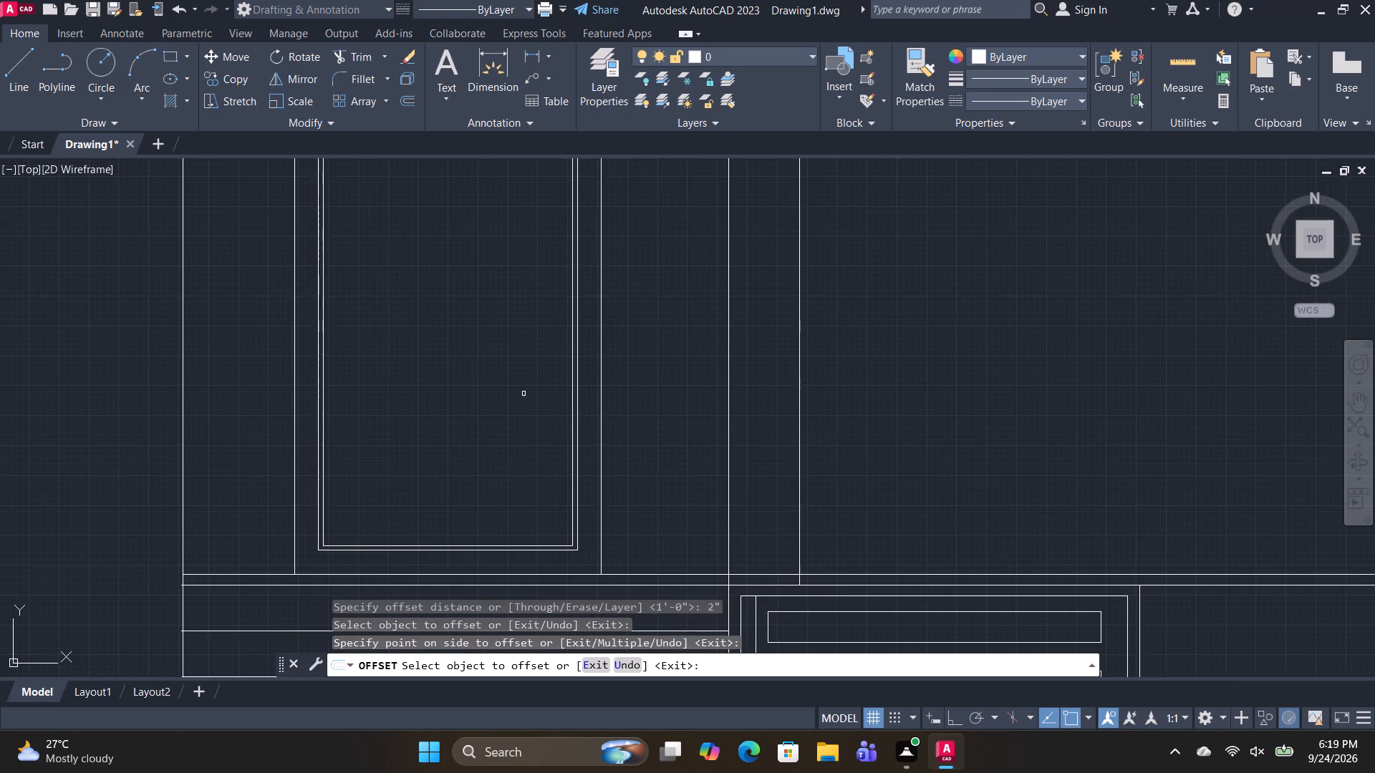
middle_drag(524, 383, 402, 548)
text(RE)
key(c)
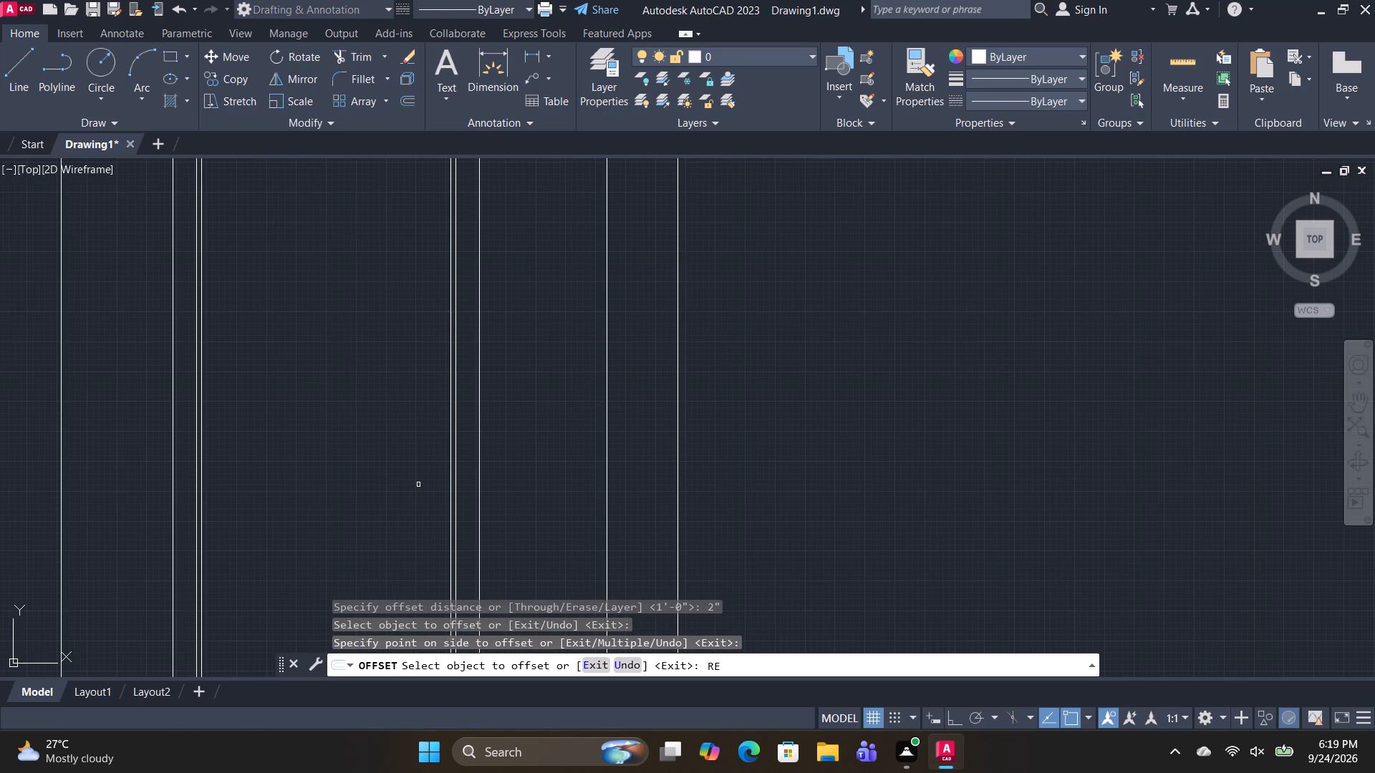
key(Escape)
text(REC)
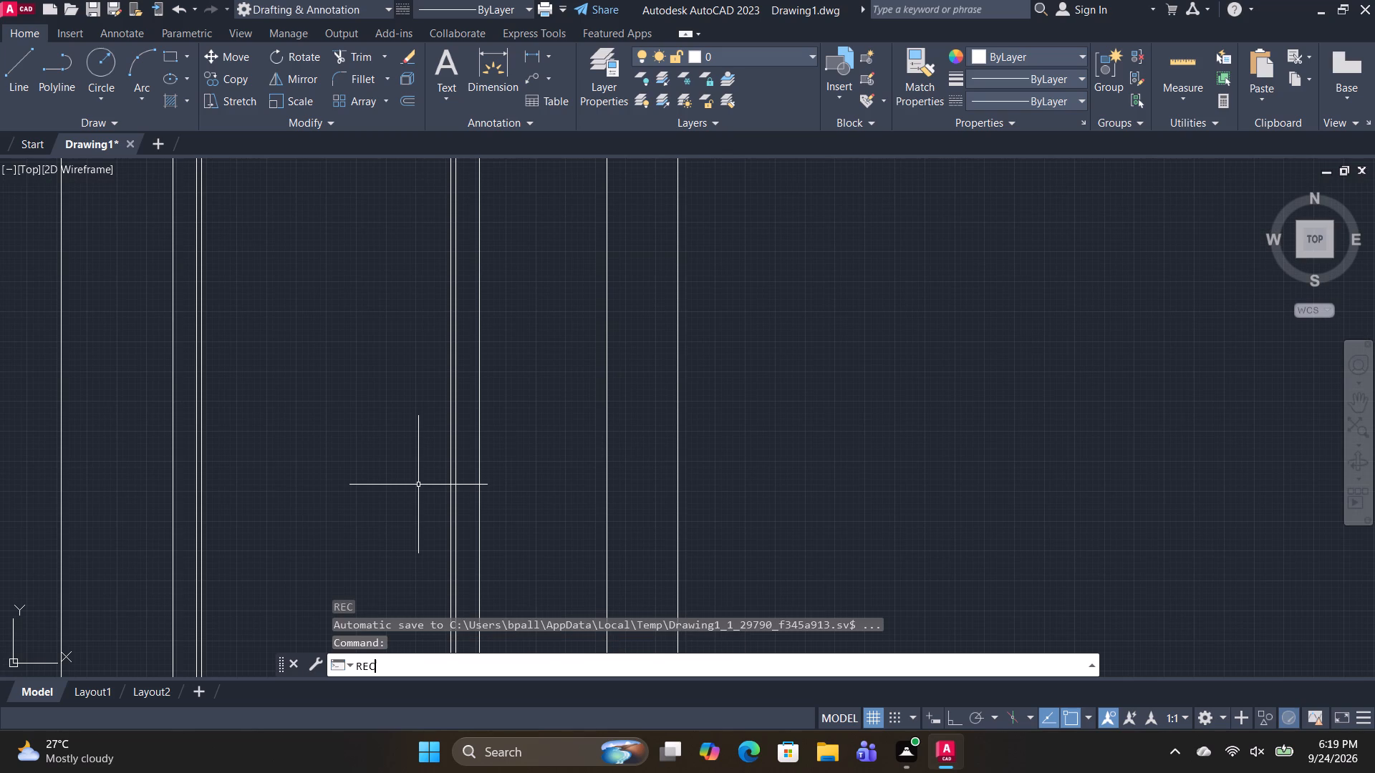
key(space)
scroll(429, 418, down, 2)
scroll(430, 419, up, 1)
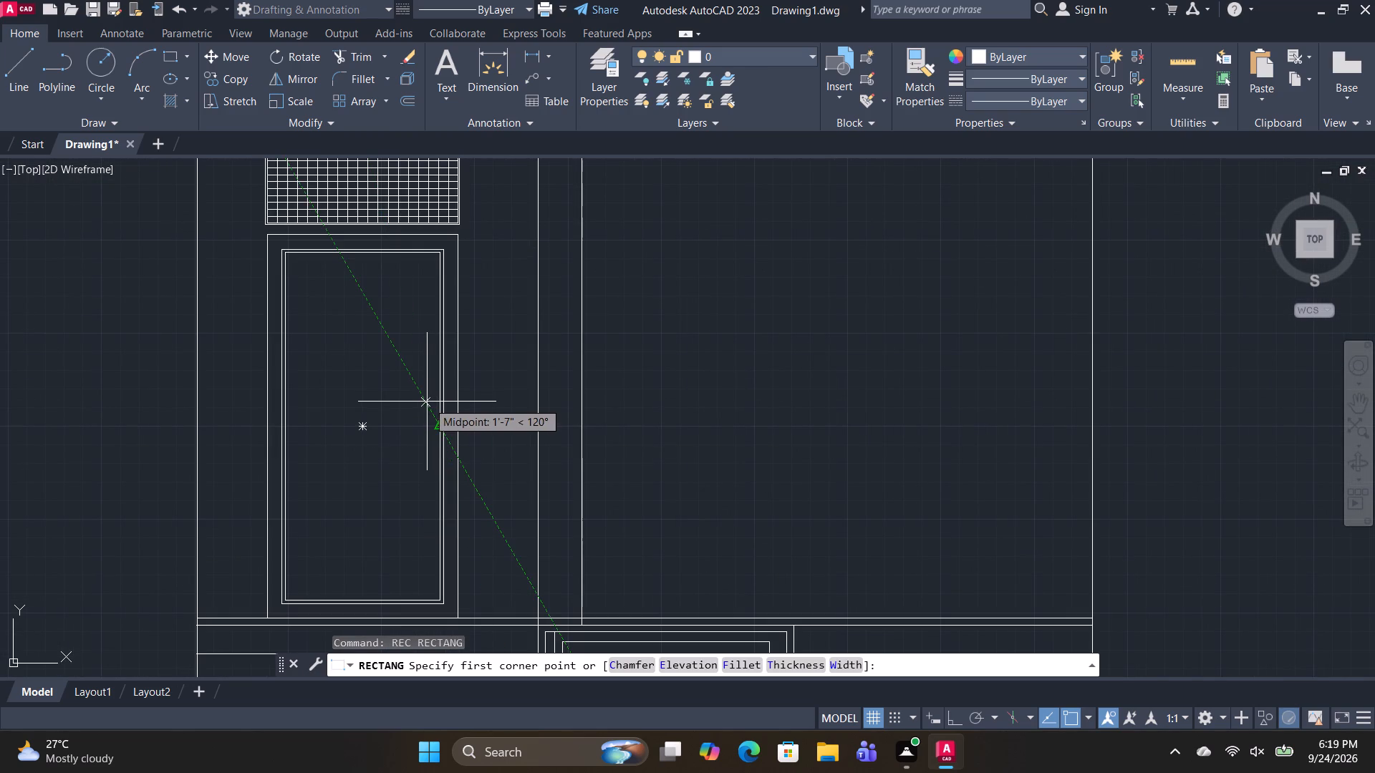
click(425, 406)
scroll(471, 417, up, 1)
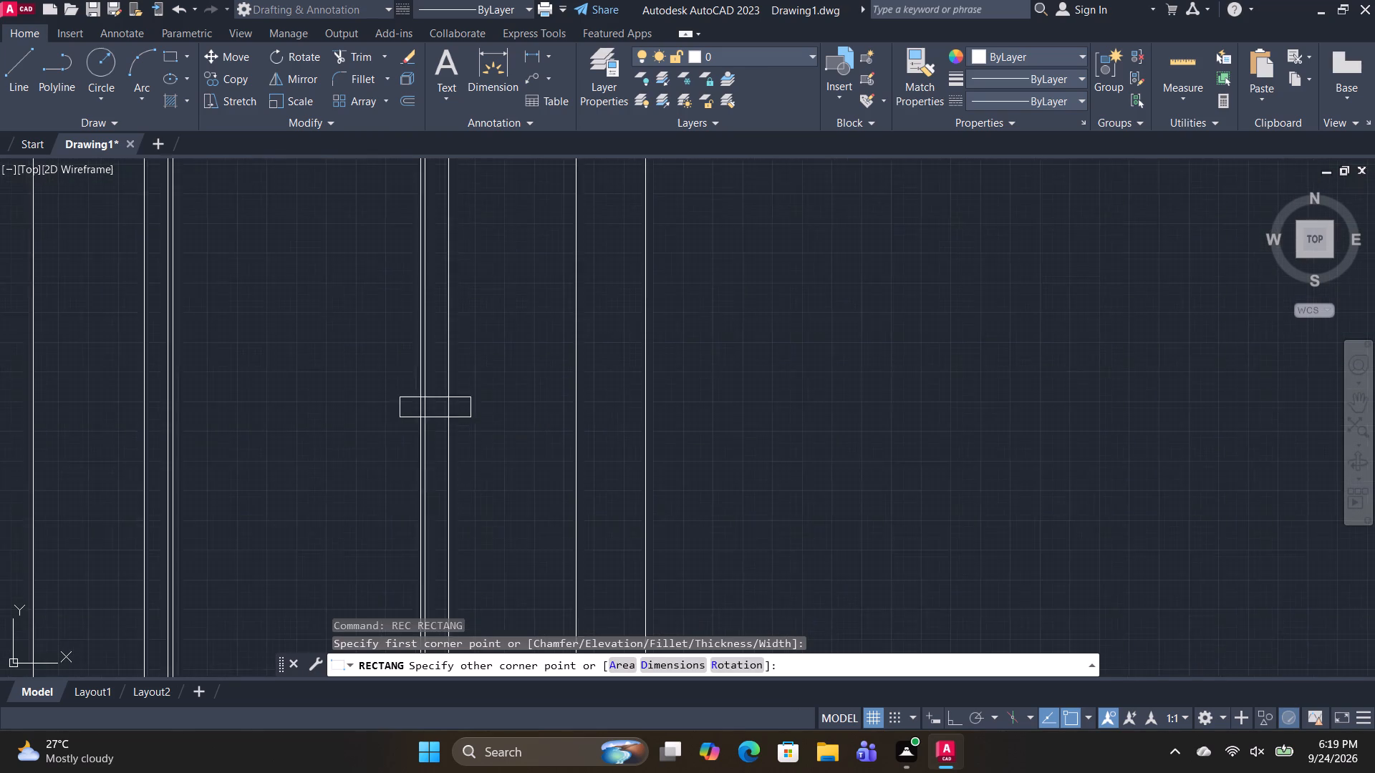
scroll(471, 417, up, 1)
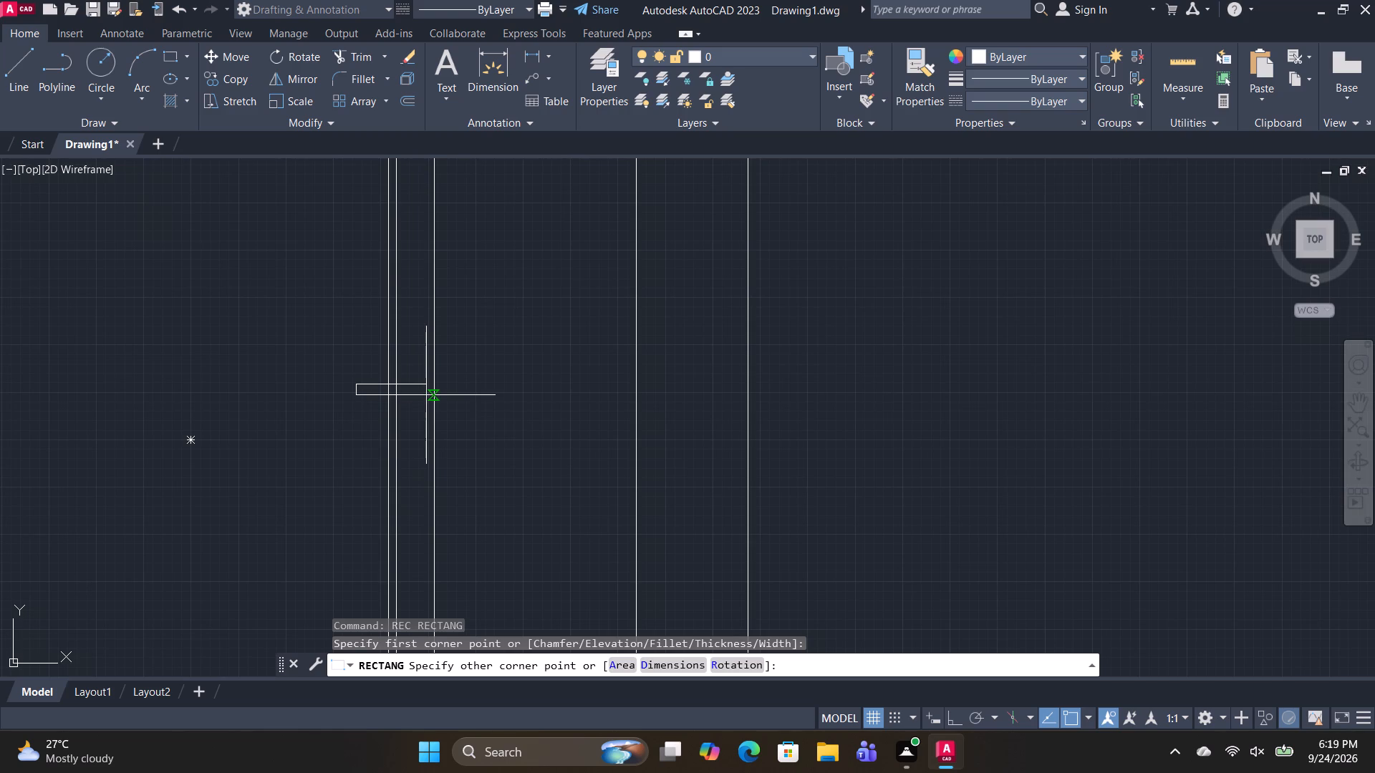
click(426, 395)
Trim away the two vertical border lines that run through the small handle rectangle.
scroll(395, 422, down, 2)
middle_drag(428, 428, 427, 414)
scroll(384, 409, up, 2)
text(TR)
key(space)
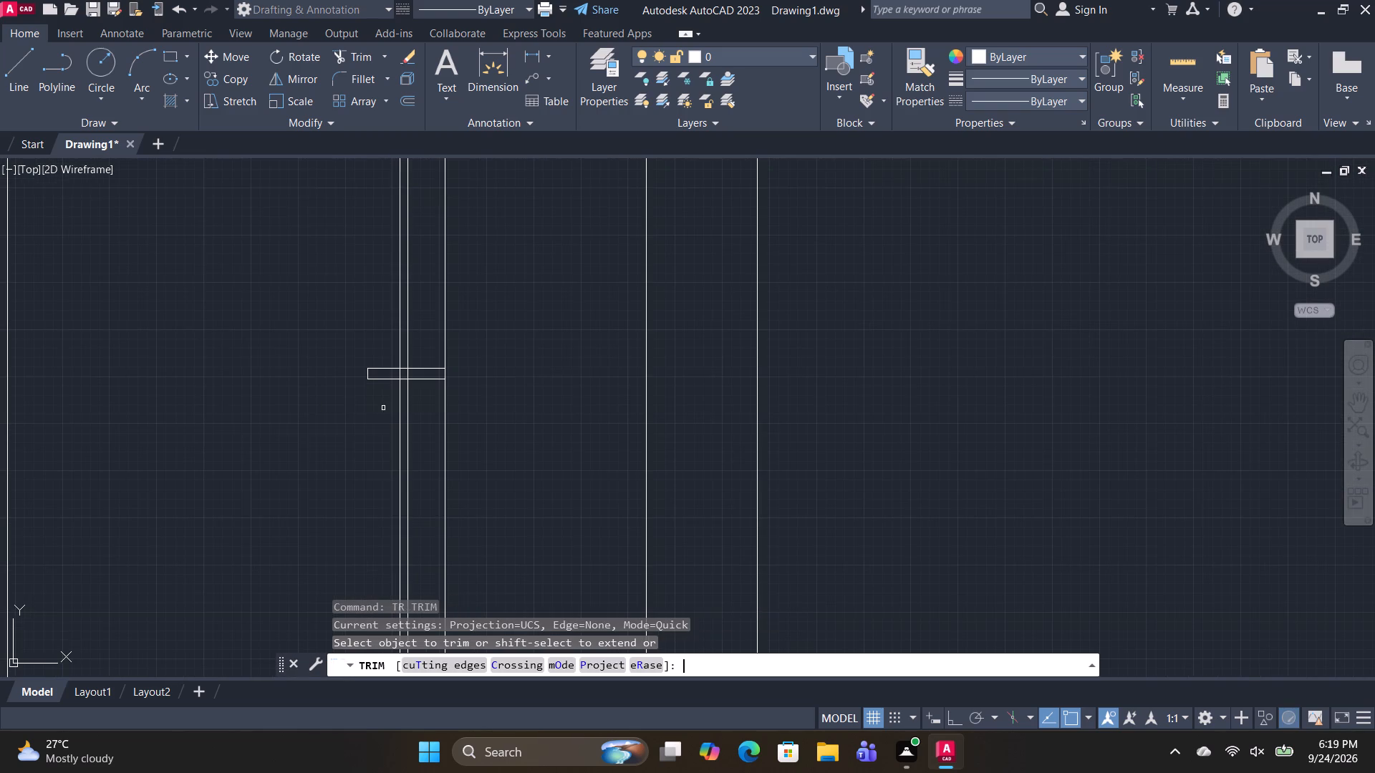
scroll(400, 392, up, 3)
drag(471, 310, 375, 308)
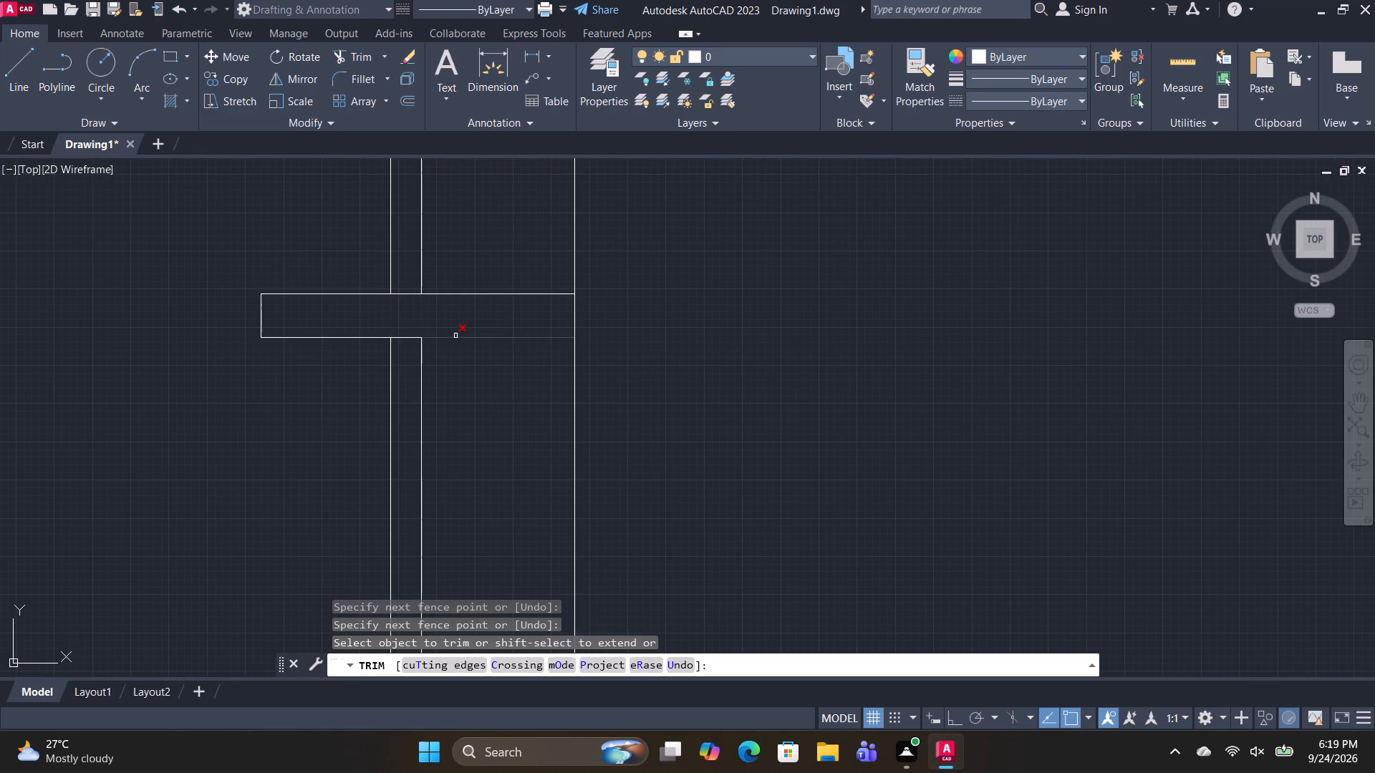
scroll(456, 341, down, 3)
scroll(494, 439, down, 3)
middle_drag(549, 467, 501, 423)
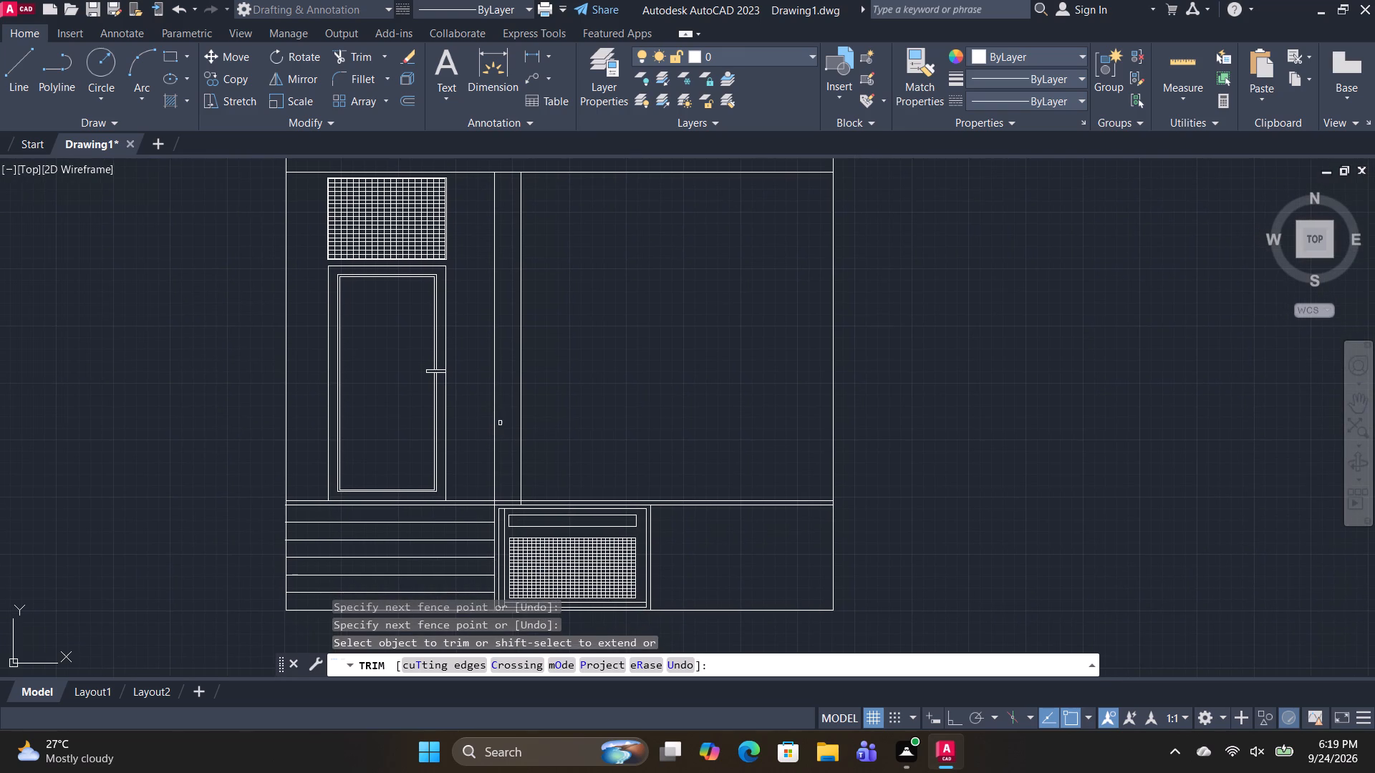
key(Escape)
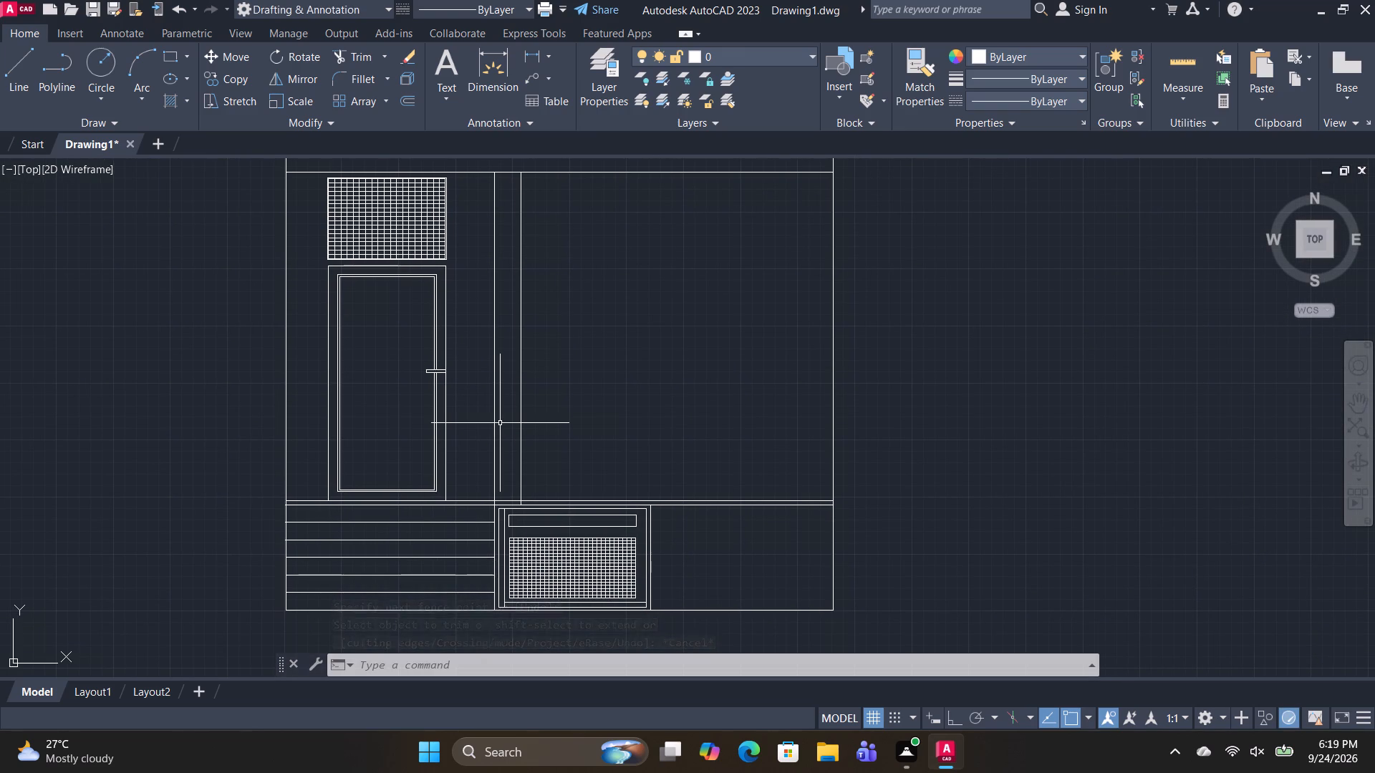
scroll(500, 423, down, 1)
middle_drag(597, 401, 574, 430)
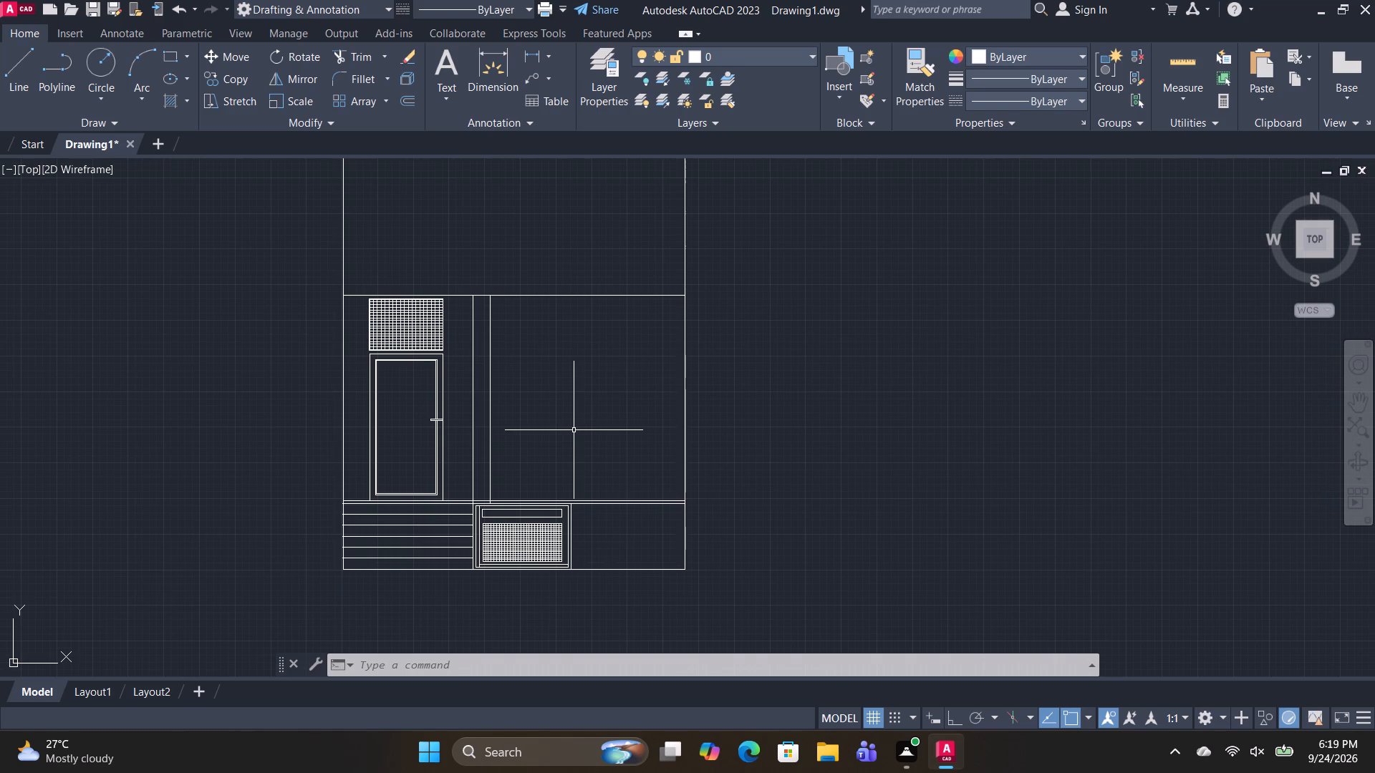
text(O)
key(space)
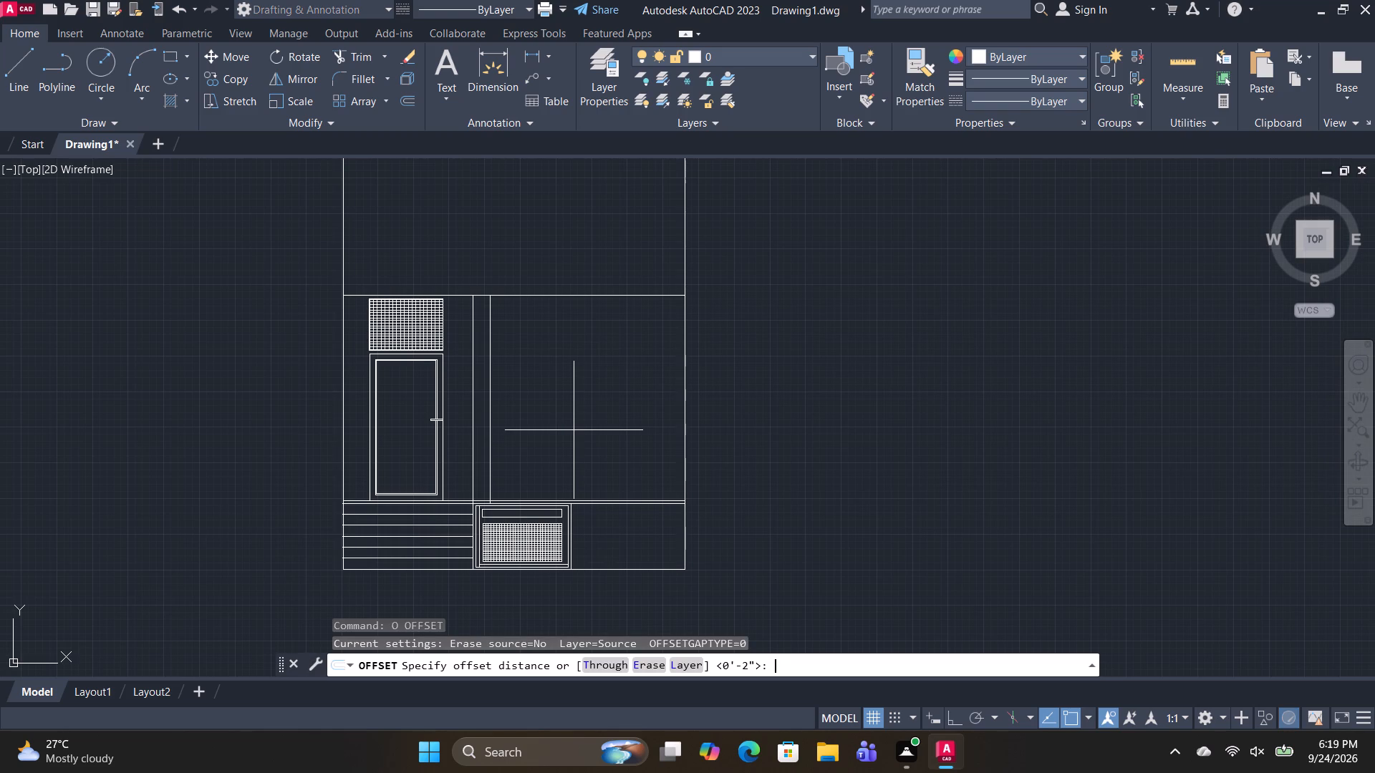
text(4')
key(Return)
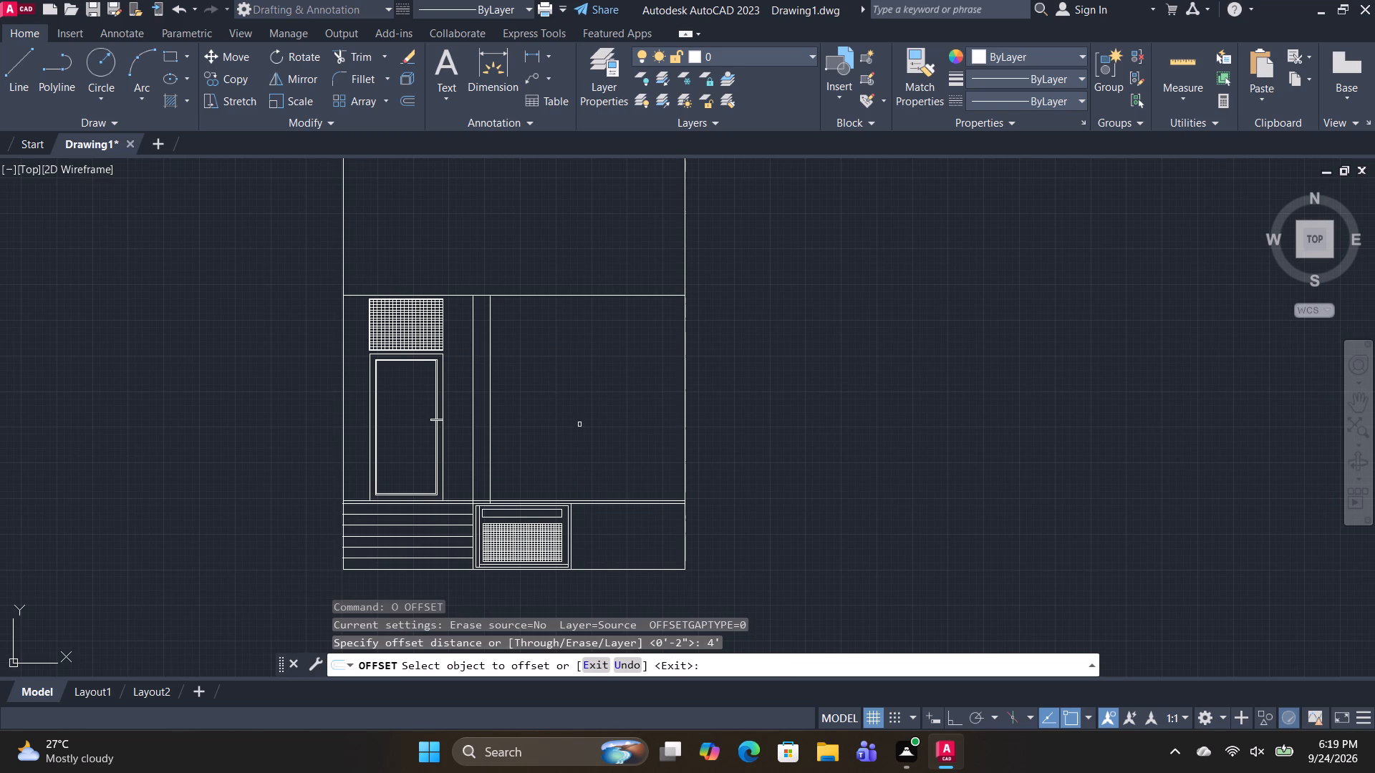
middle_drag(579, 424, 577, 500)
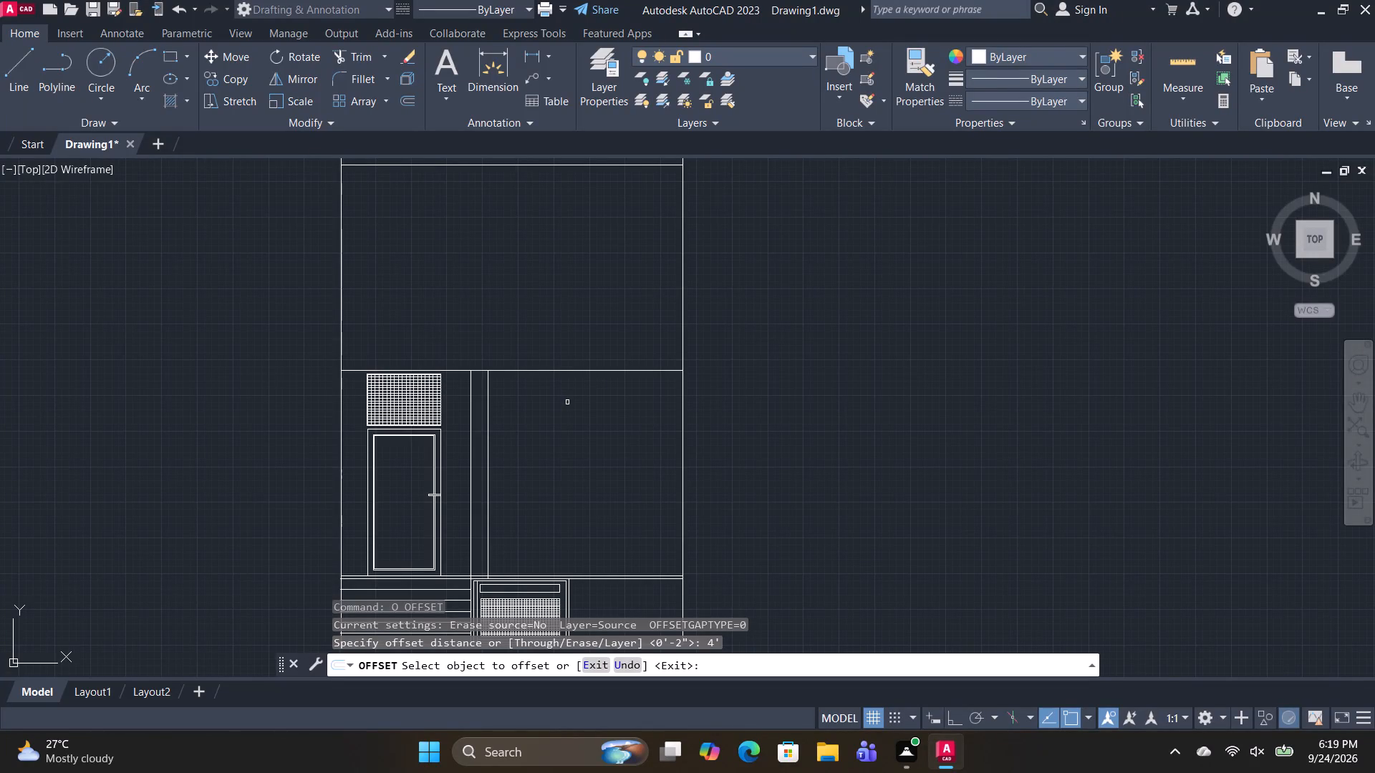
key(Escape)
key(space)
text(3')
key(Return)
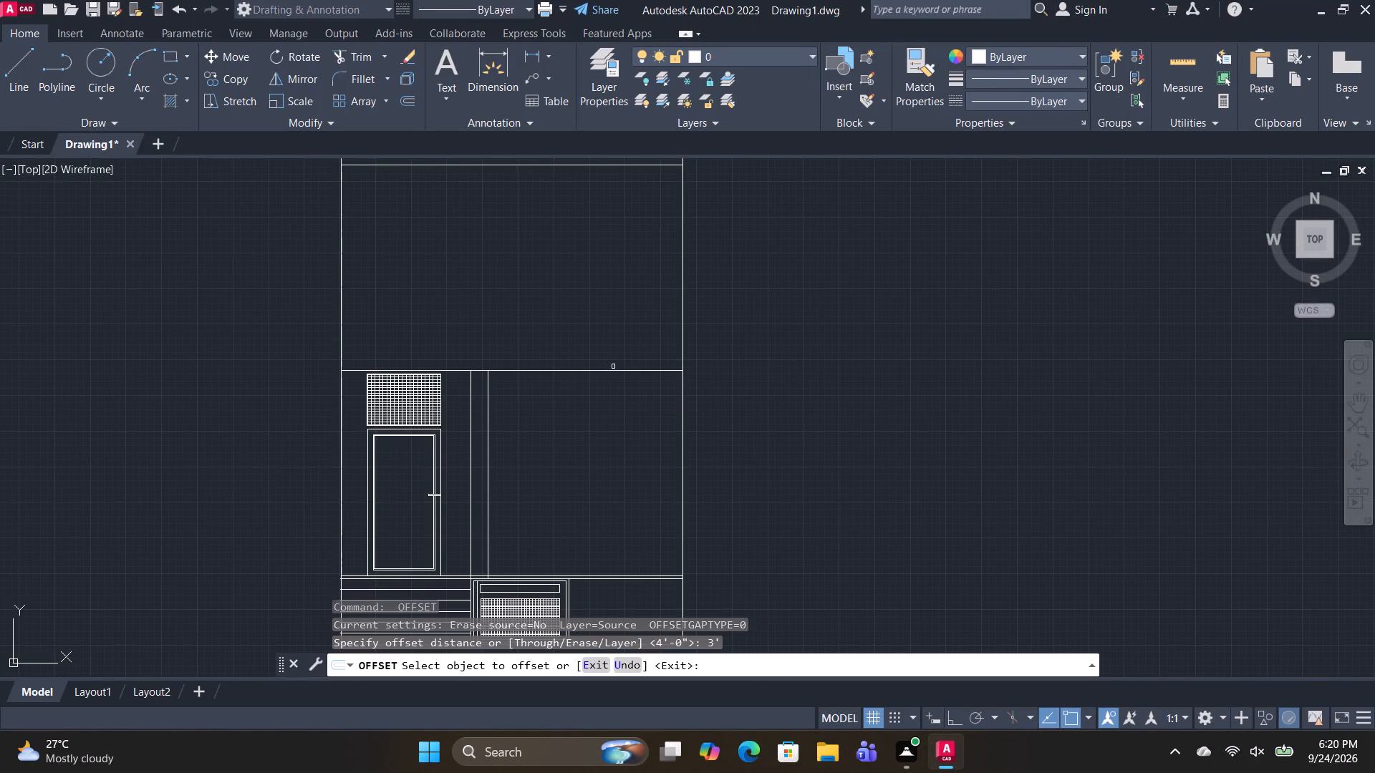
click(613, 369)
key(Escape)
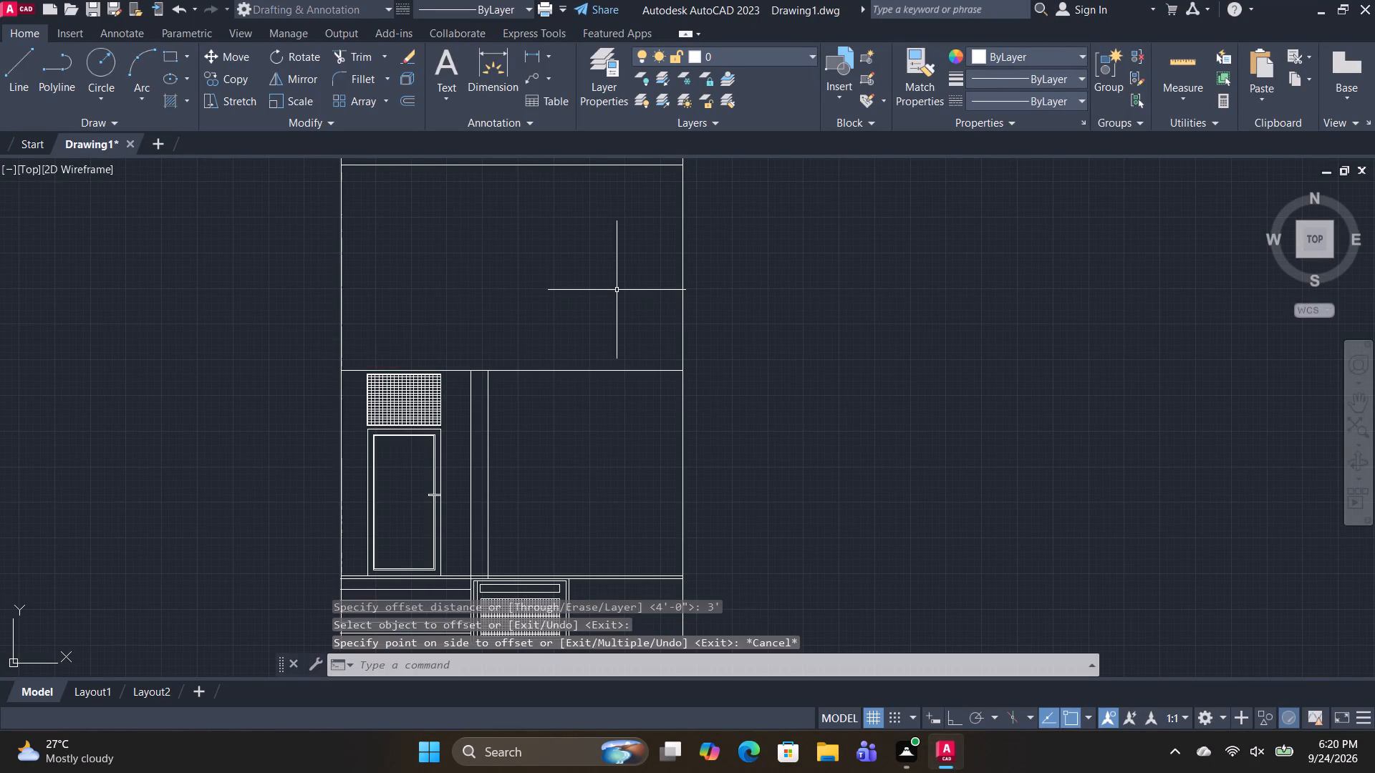
Offset the horizontal bay line just above the gridded rectangle 5' upward.
key(space)
text(5')
key(Return)
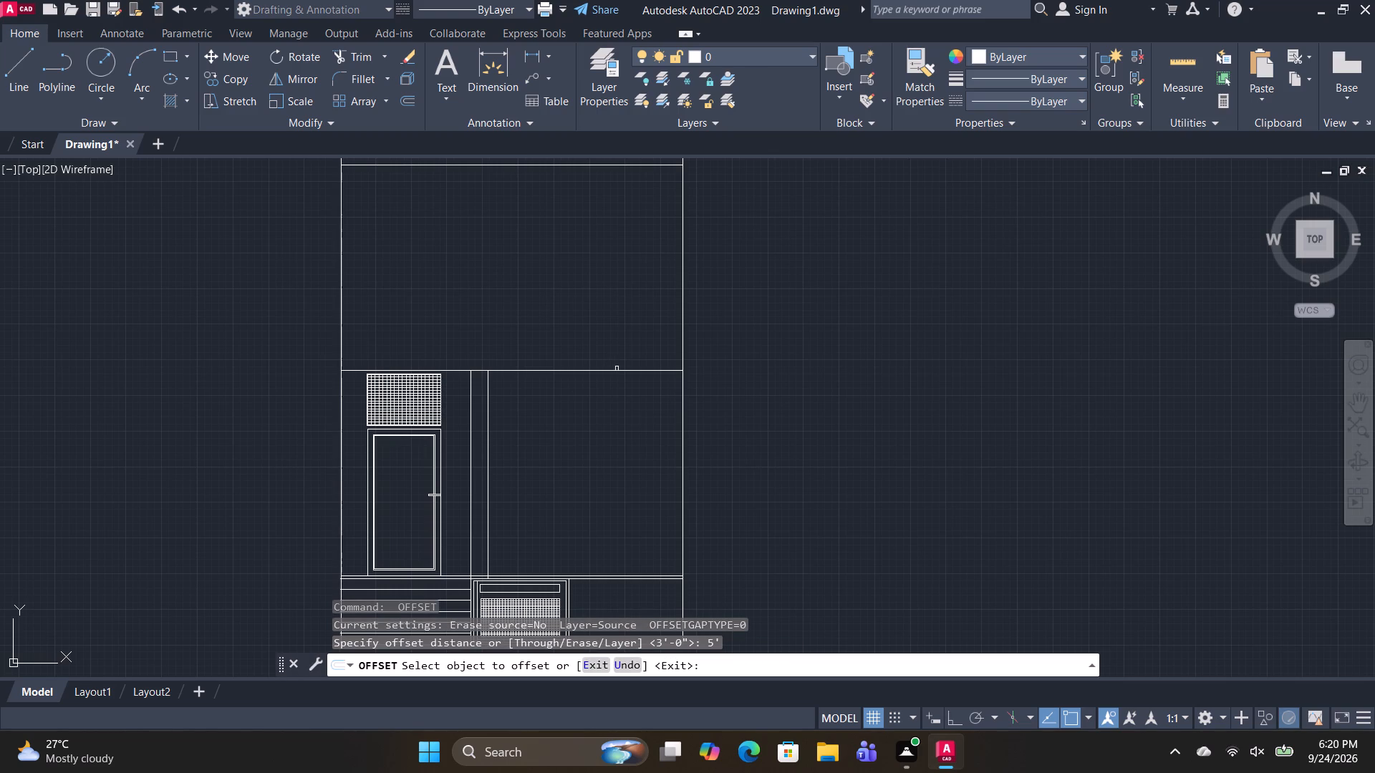
click(619, 371)
click(616, 306)
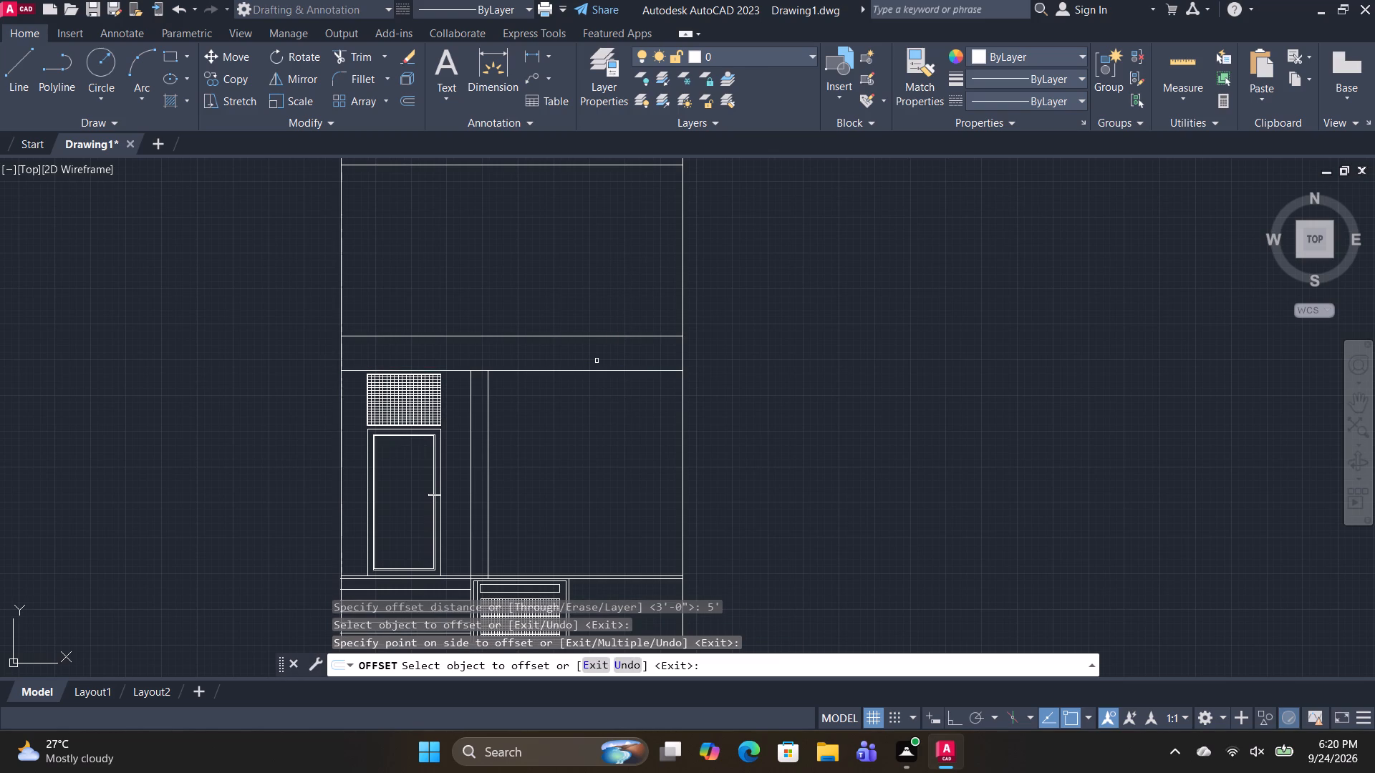
Offset the new horizontal line 8' upward, into the bay above.
key(space)
key(space)
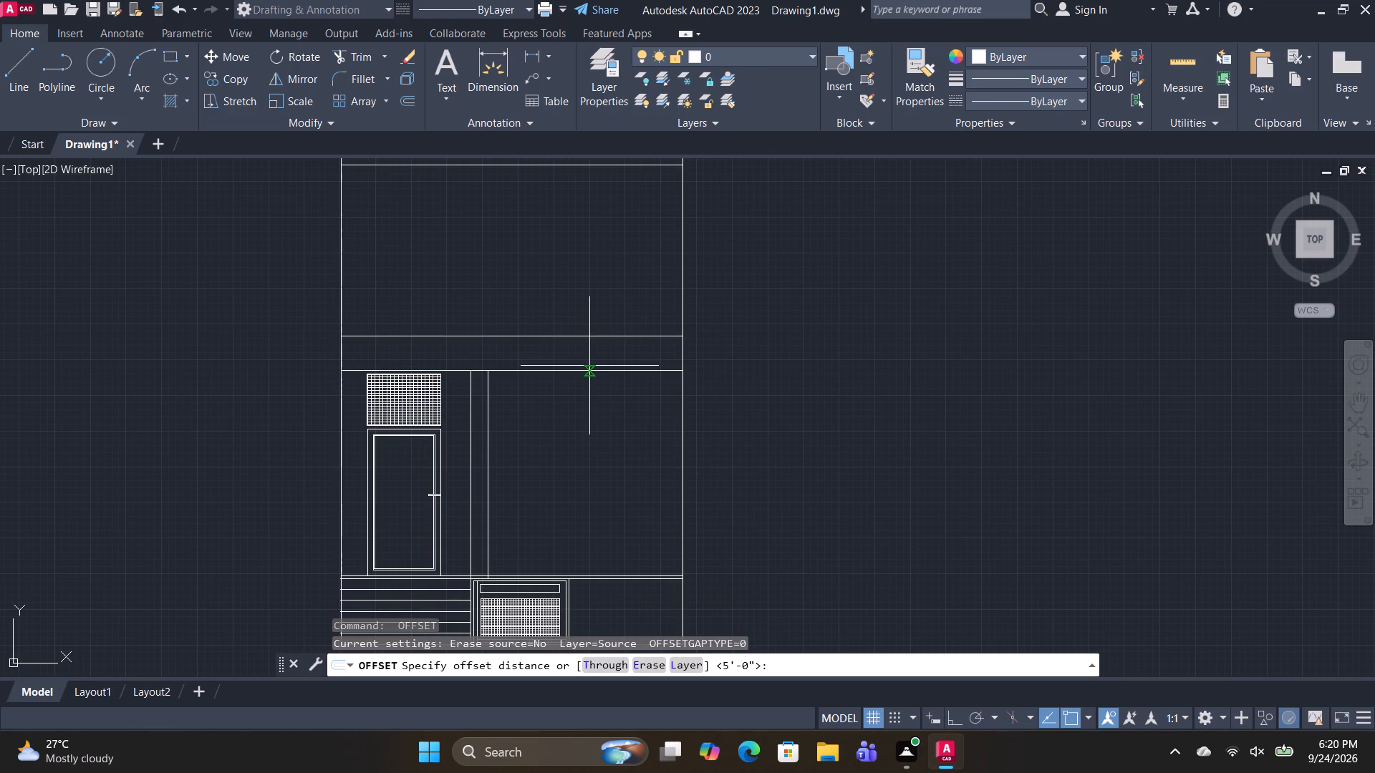
text(8')
key(Return)
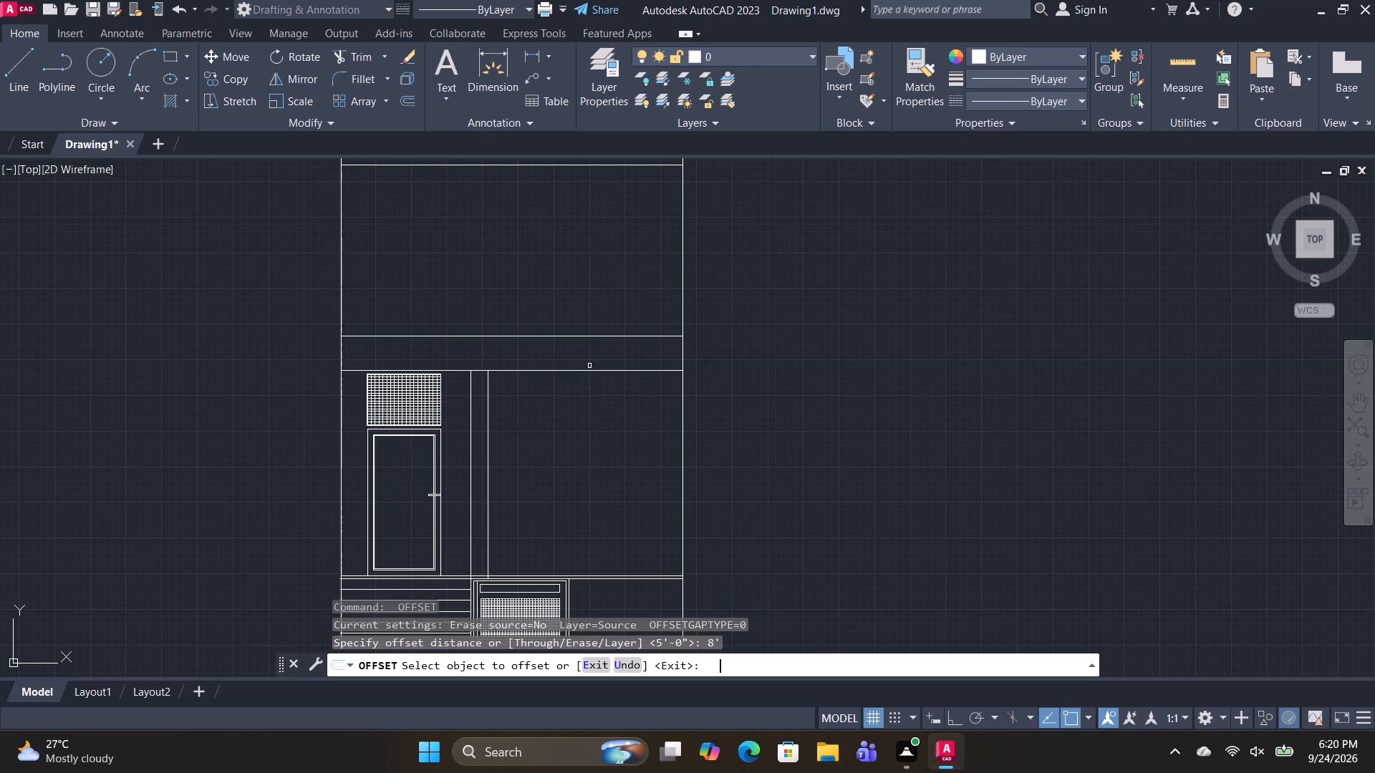
click(597, 336)
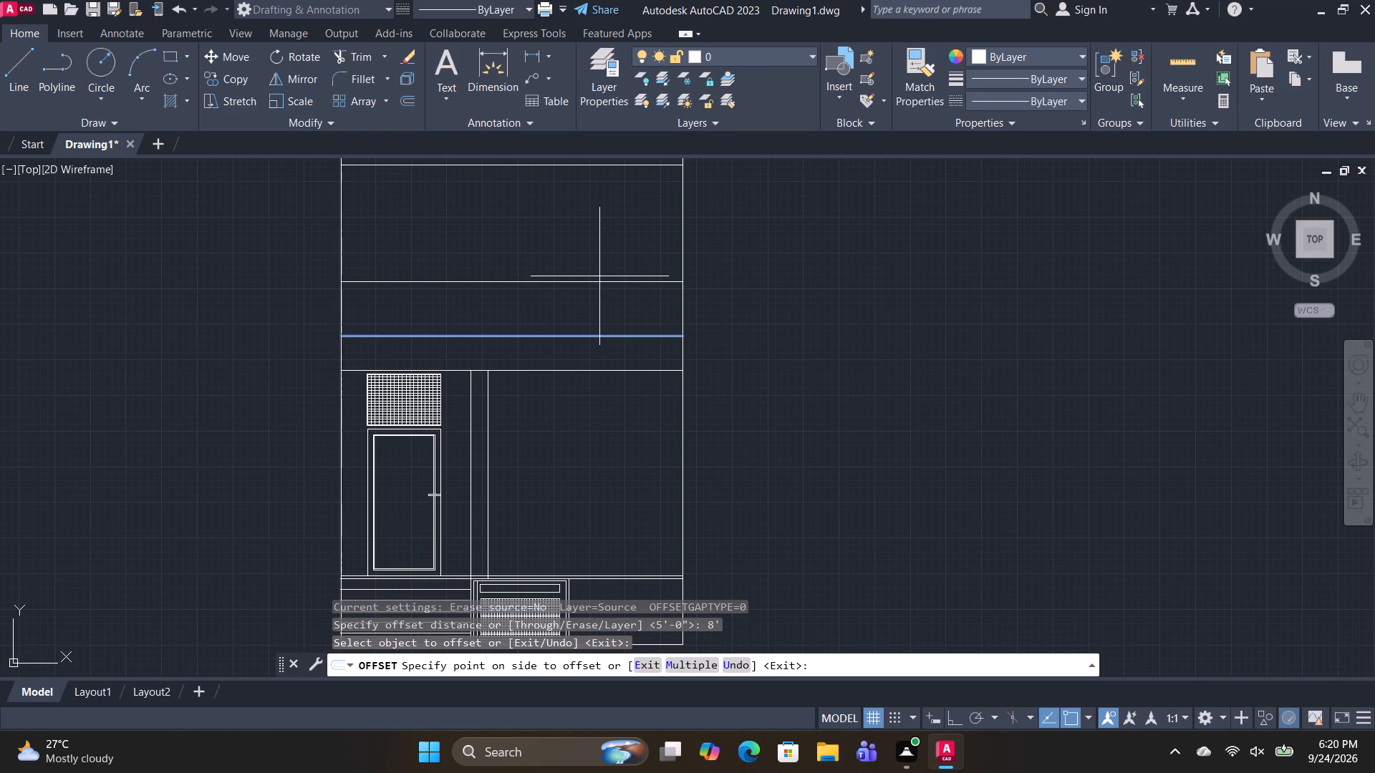
click(609, 247)
Offset the outline's left edge inward using the Through option, placing it between the gridded rectangle and the first vertical partition line.
middle_drag(635, 507, 676, 578)
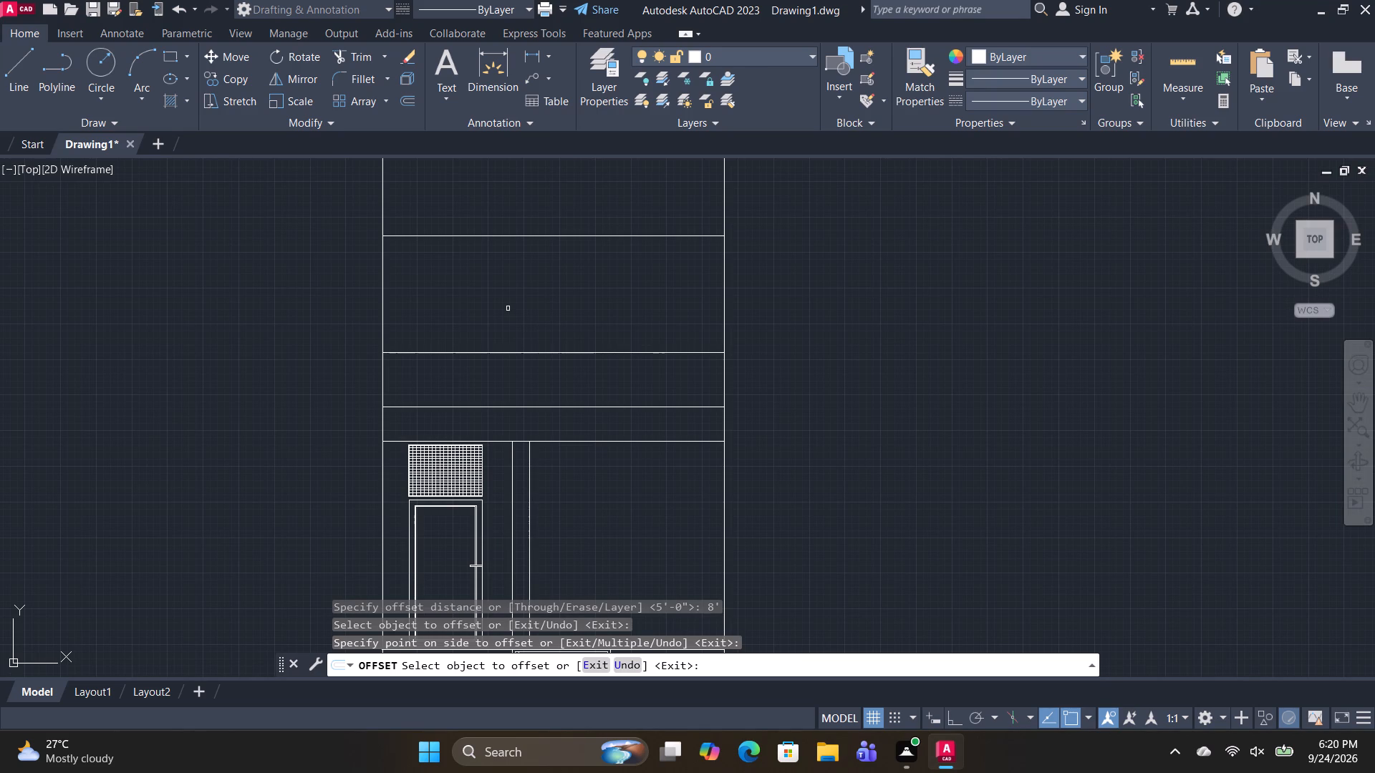
text(O)
key(space)
key(Escape)
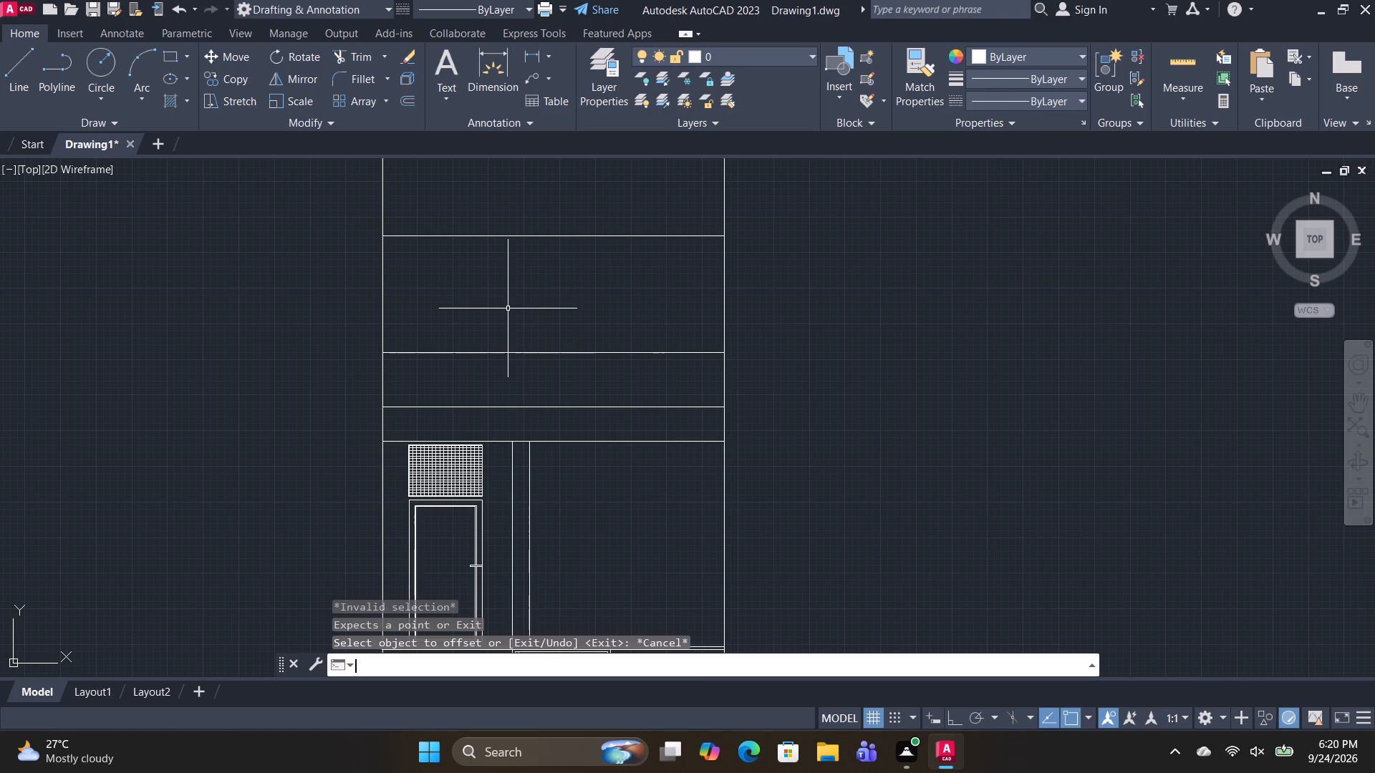
key(space)
text(T)
key(space)
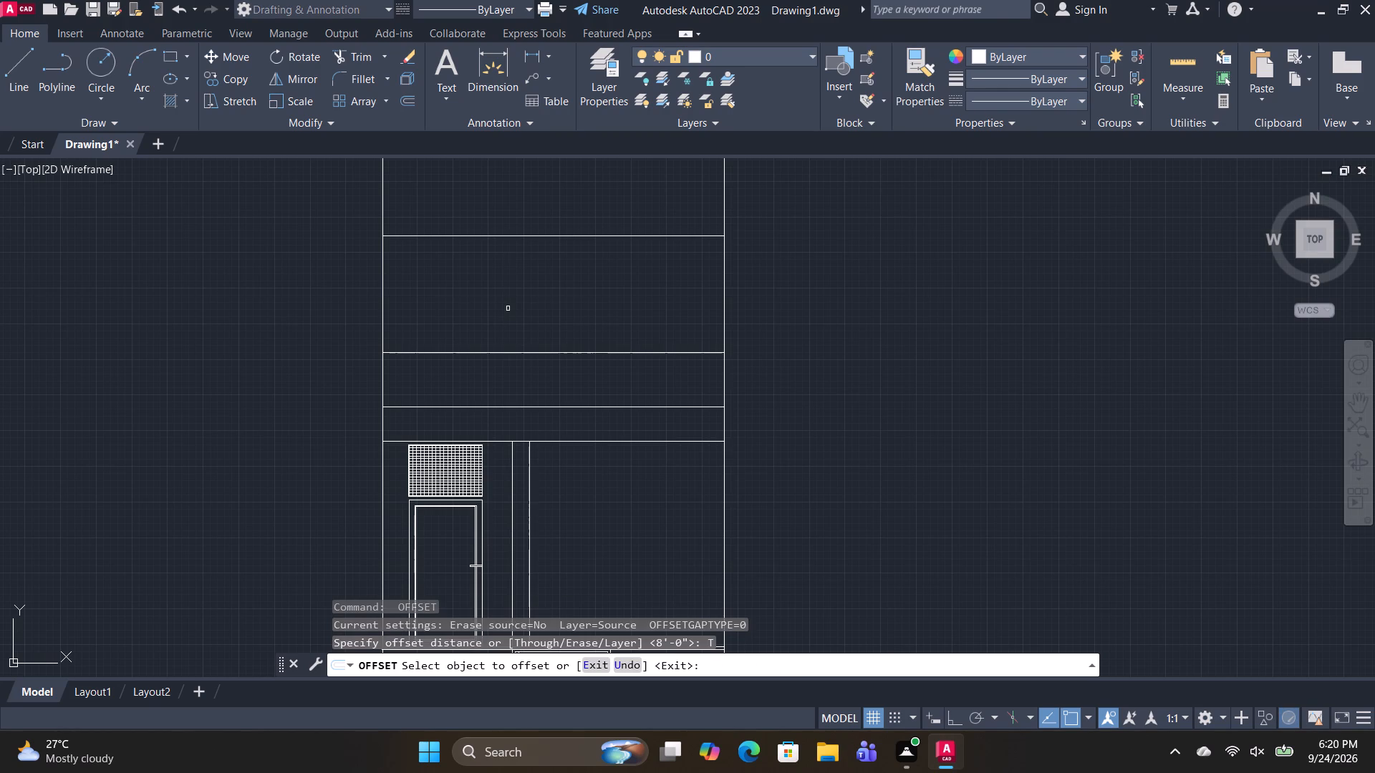
click(385, 273)
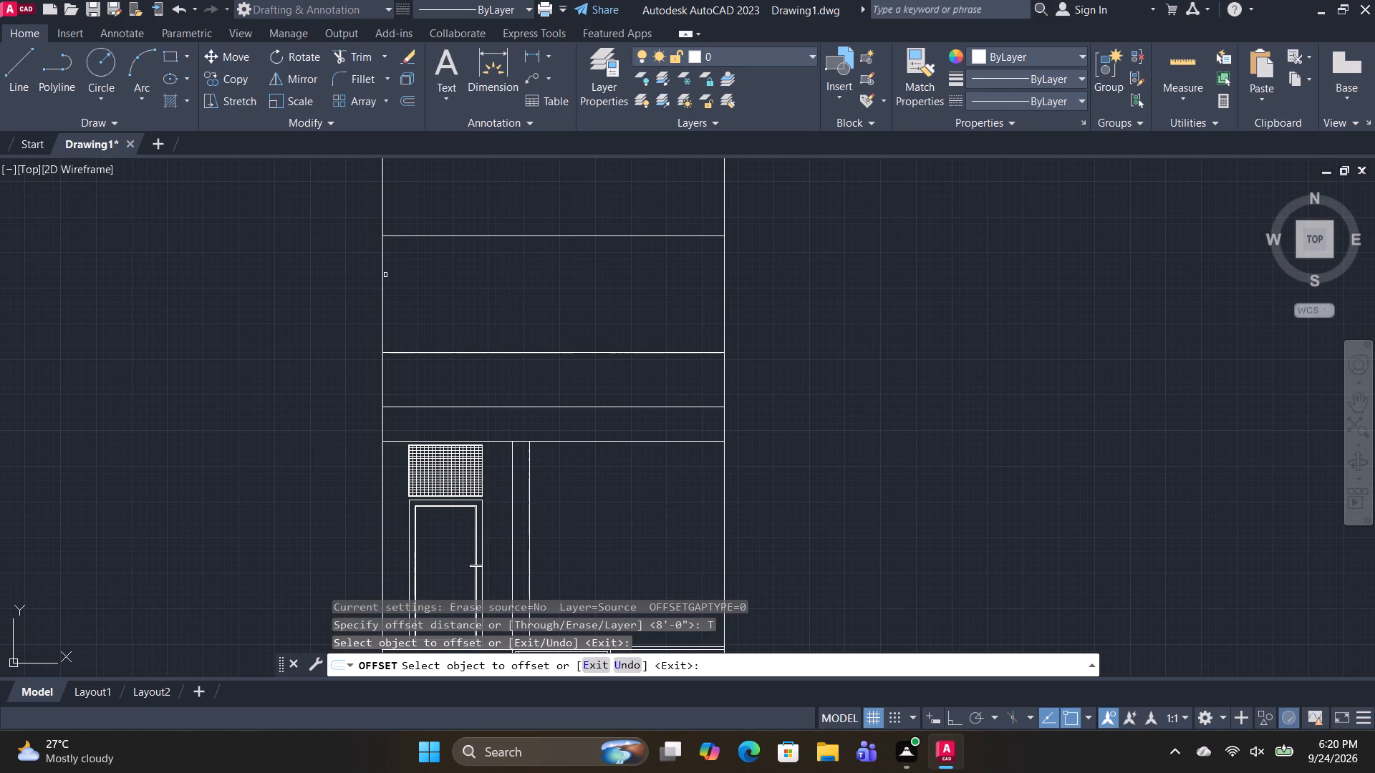
click(382, 275)
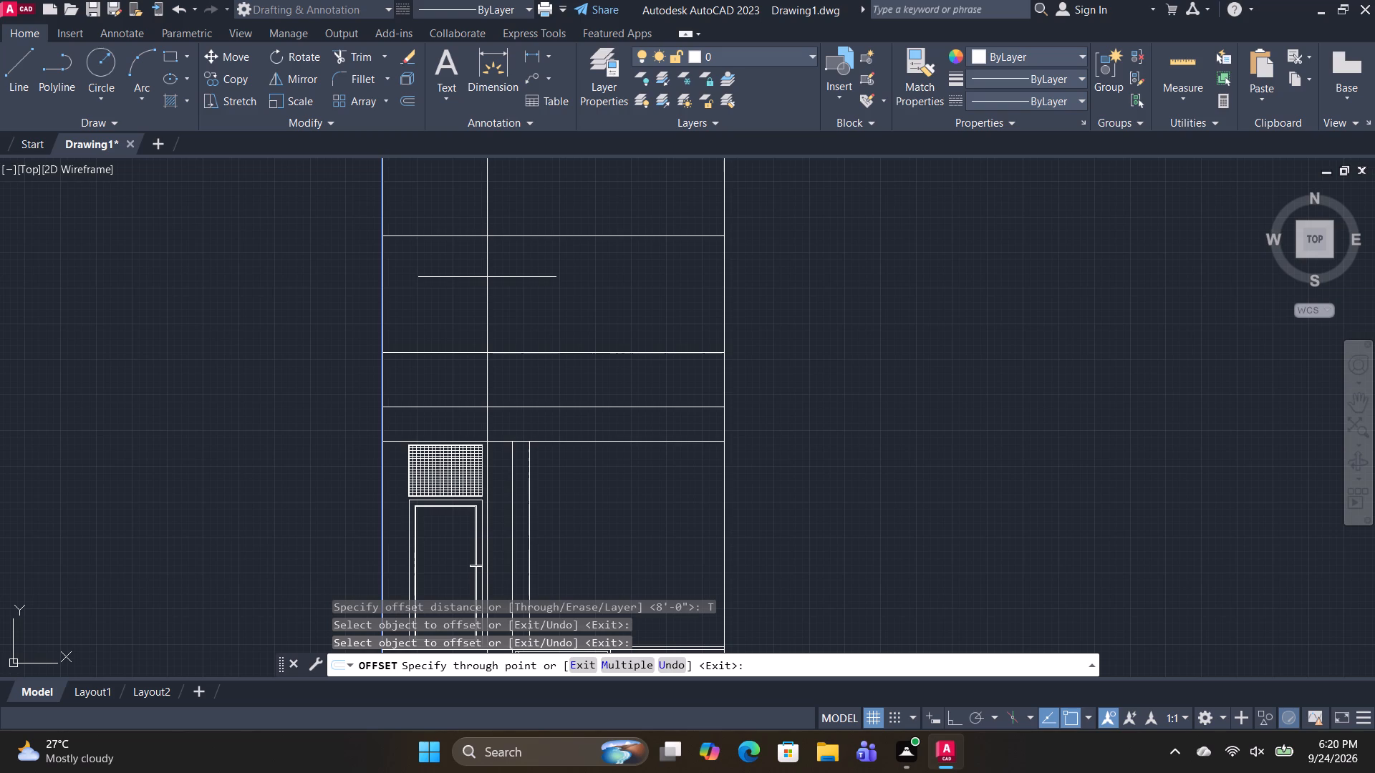
click(487, 277)
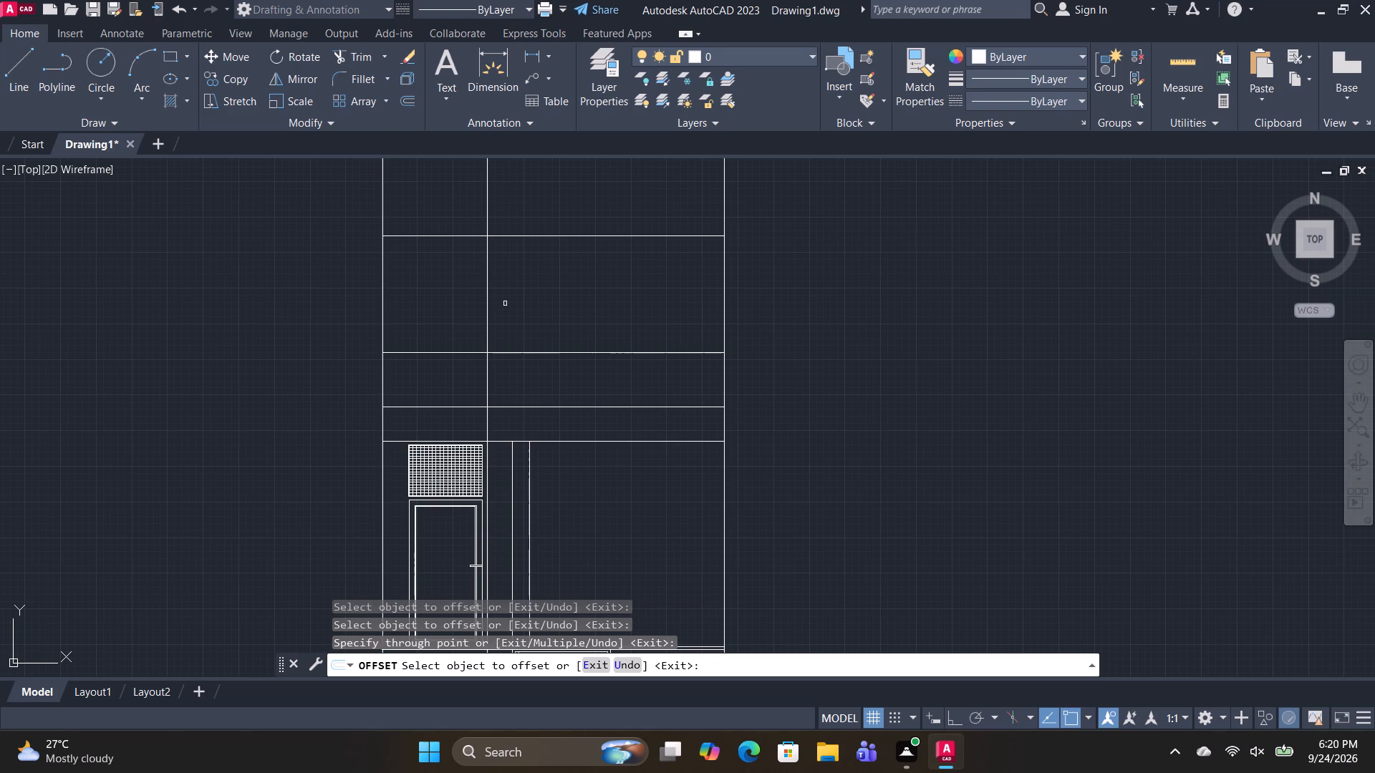
text(TR)
key(space)
key(Escape)
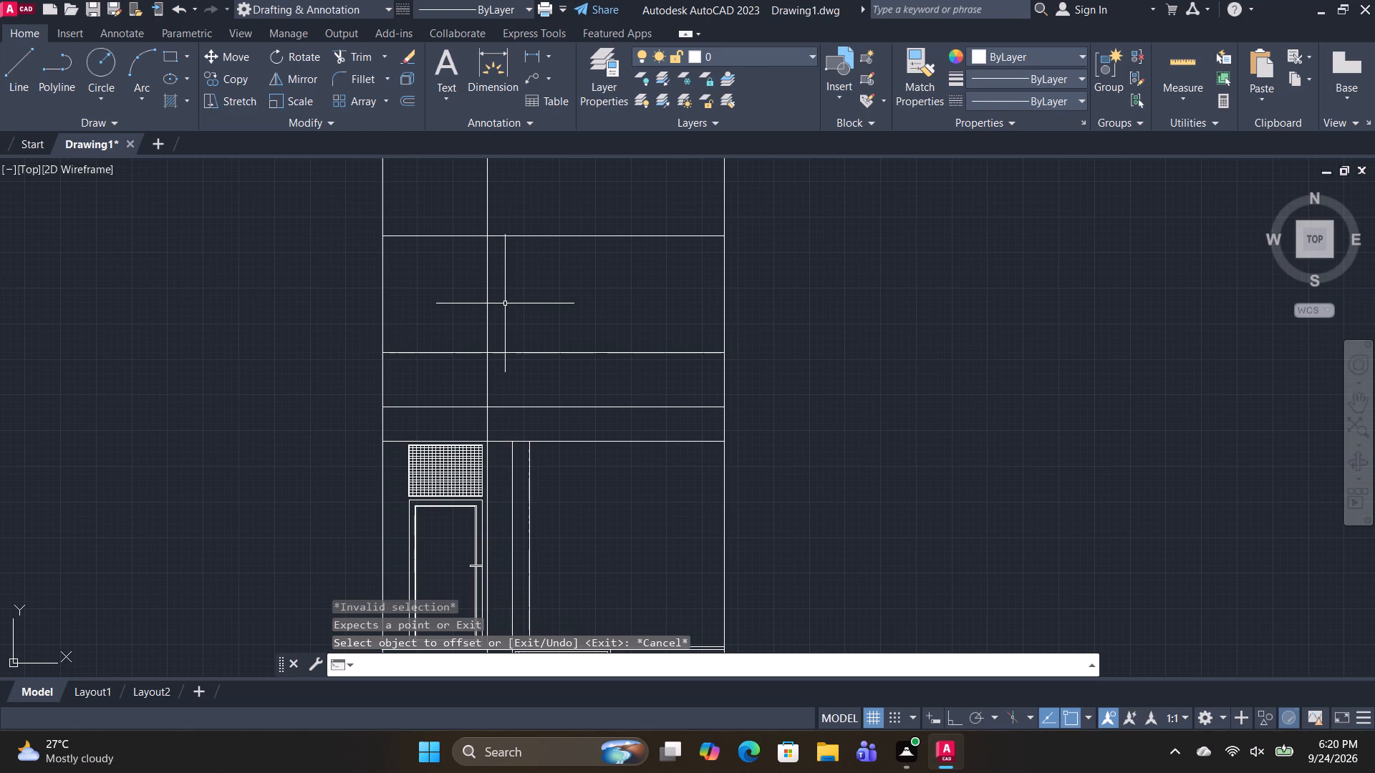
Trim the full-height vertical line out of the top bay and out of the 8' and 5' bands above the gridded rectangle.
text(TR)
key(space)
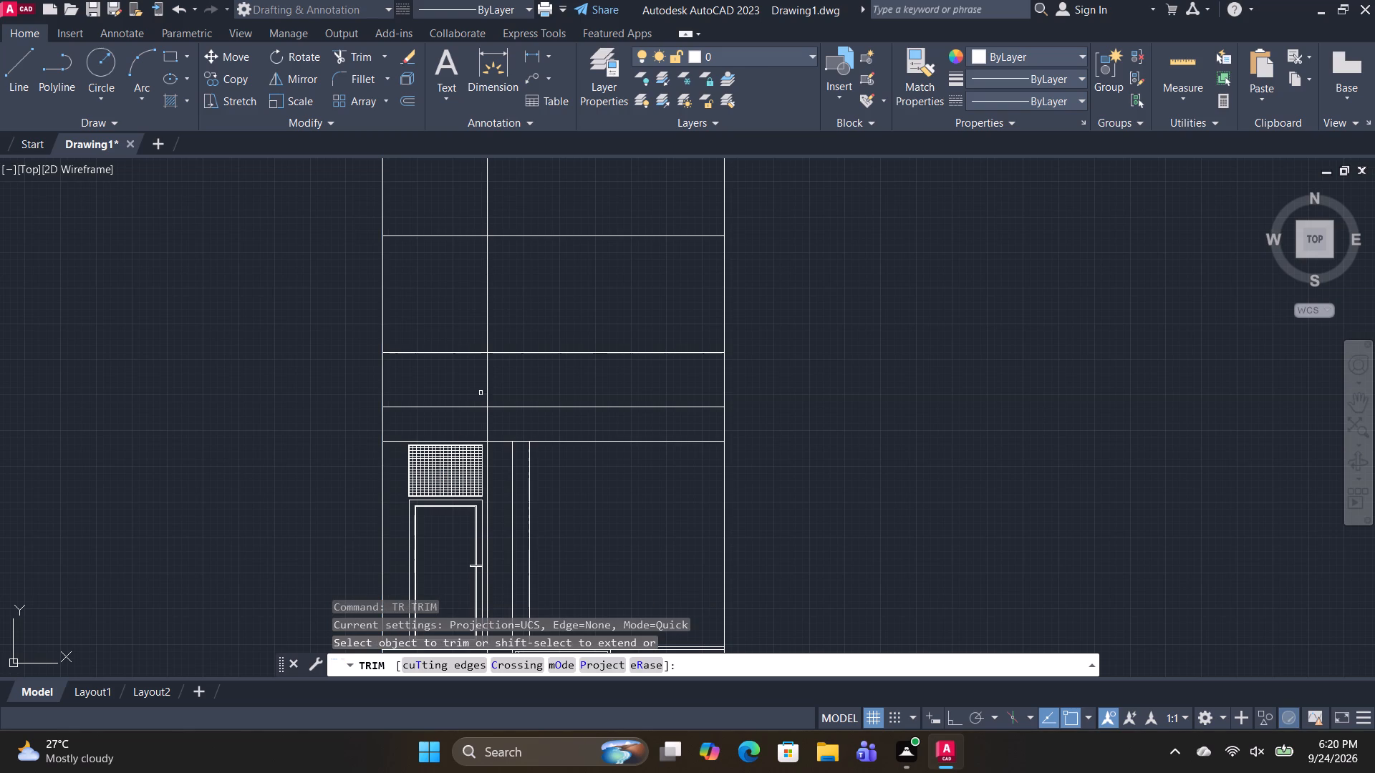
drag(495, 388, 462, 381)
scroll(544, 331, down, 1)
middle_drag(584, 316, 582, 377)
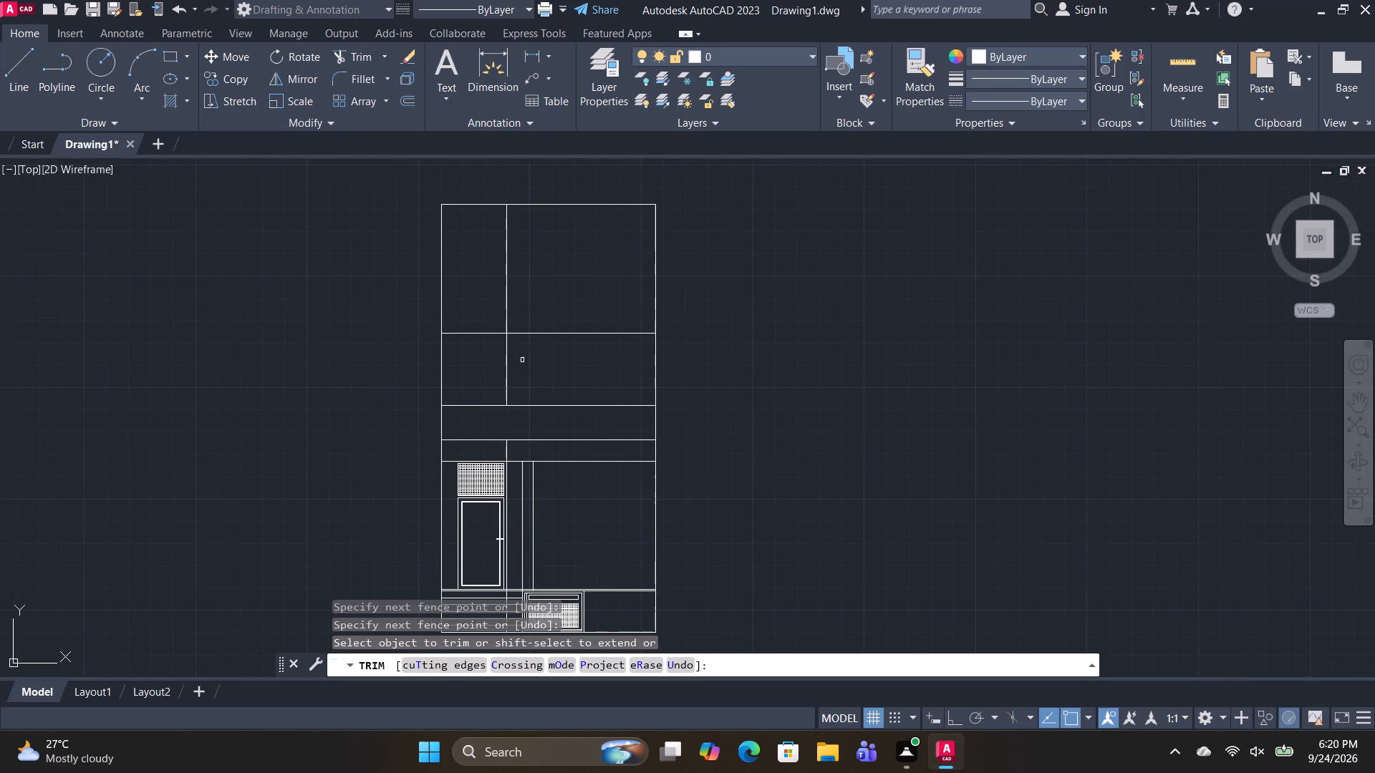
scroll(516, 388, up, 2)
scroll(518, 346, down, 2)
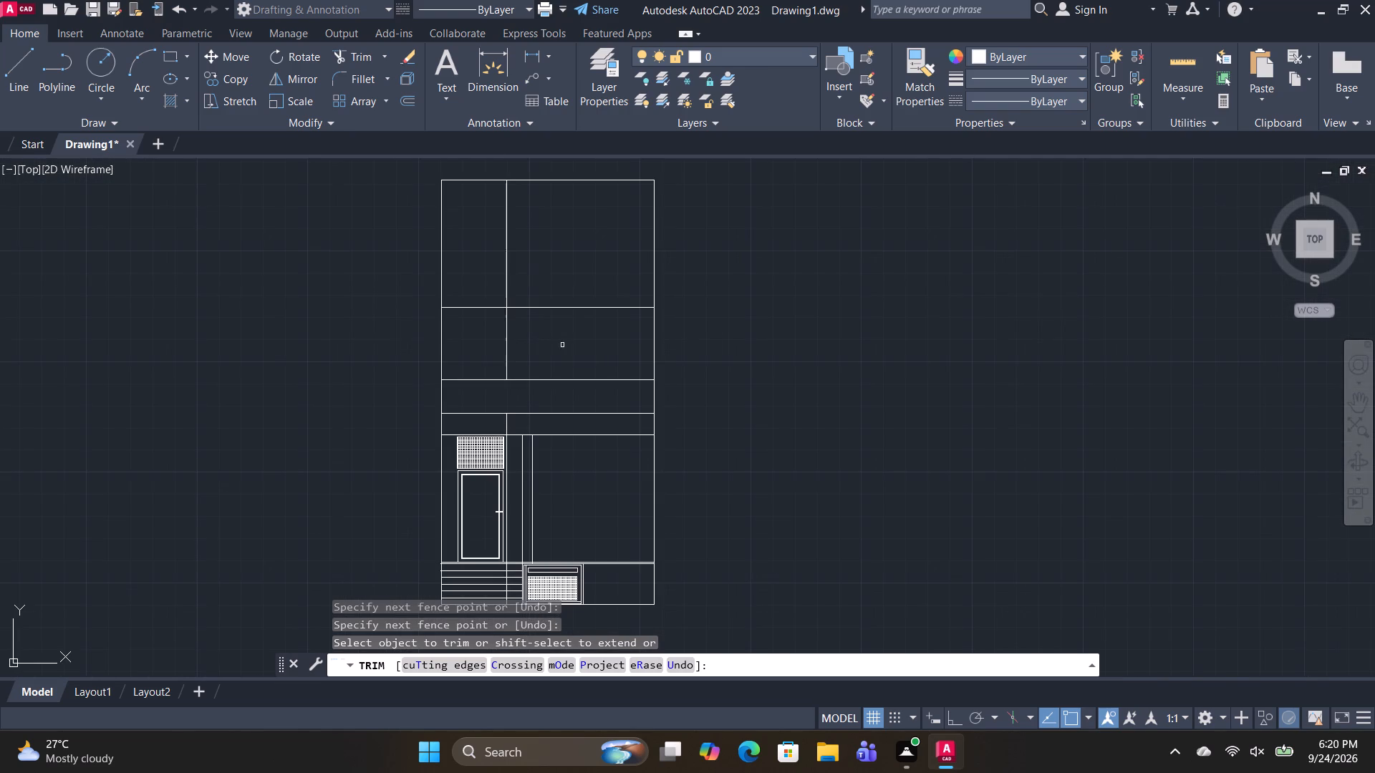
drag(532, 270, 473, 258)
scroll(569, 389, up, 2)
middle_drag(490, 427, 539, 276)
drag(465, 337, 430, 327)
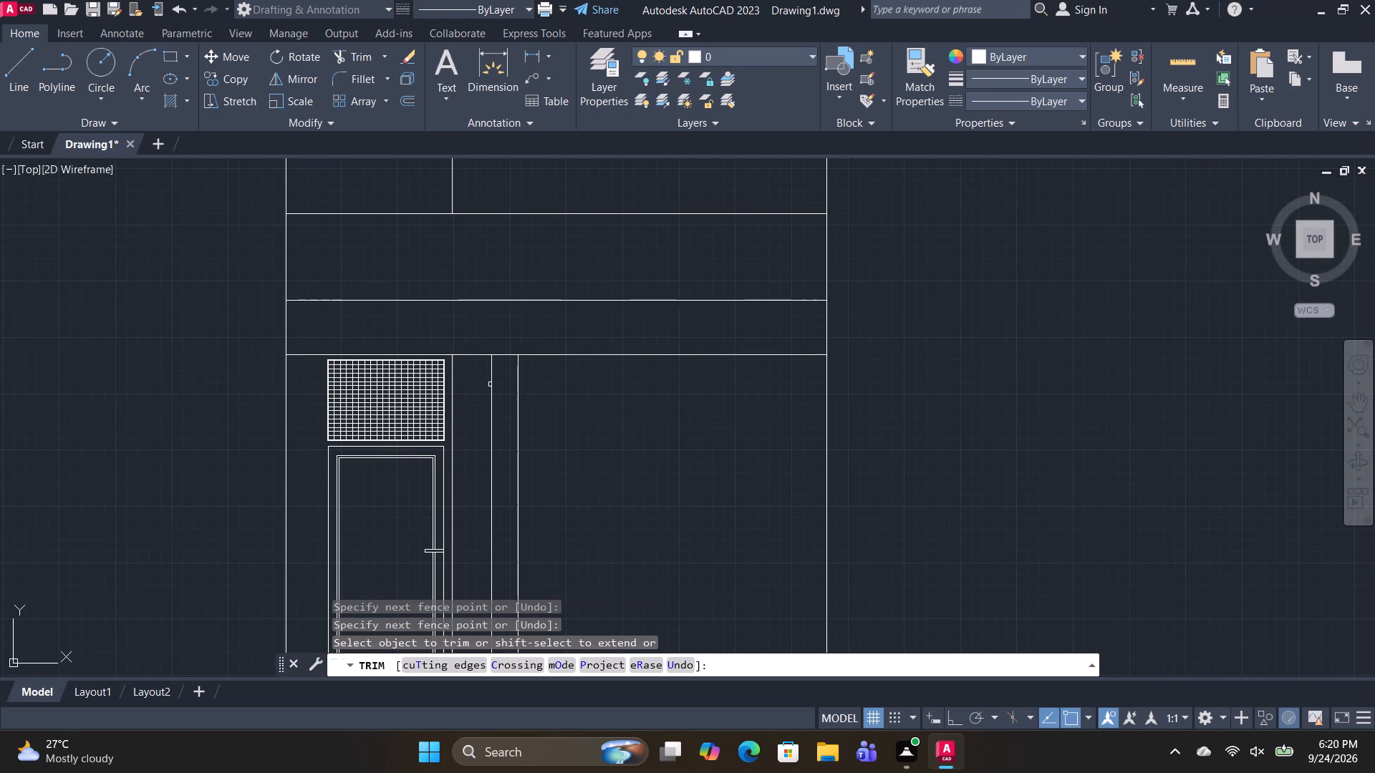
scroll(491, 383, down, 2)
middle_drag(490, 399, 484, 338)
key(Escape)
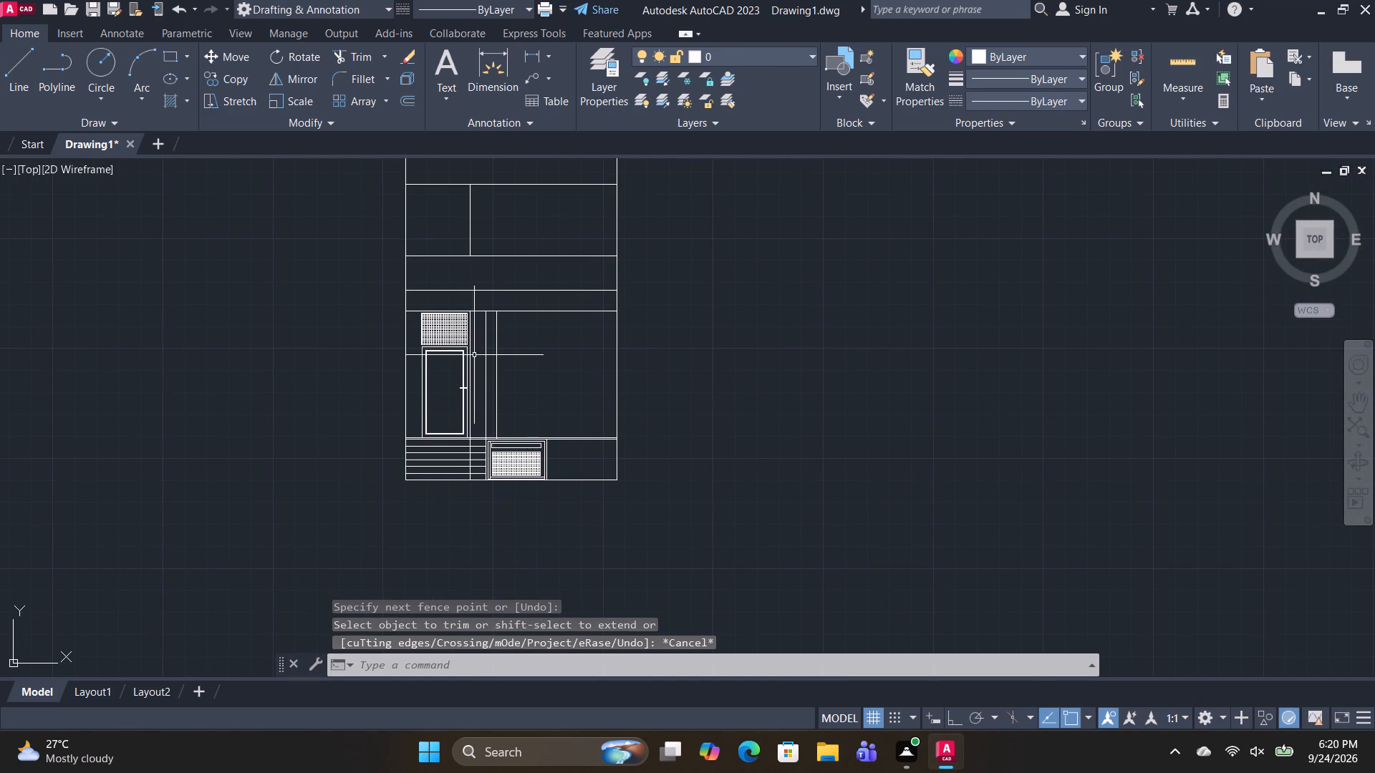
Delete the remaining vertical line segment between the handled tall frame and the first partition line, down to the outline's bottom edge.
scroll(474, 441, up, 3)
click(448, 456)
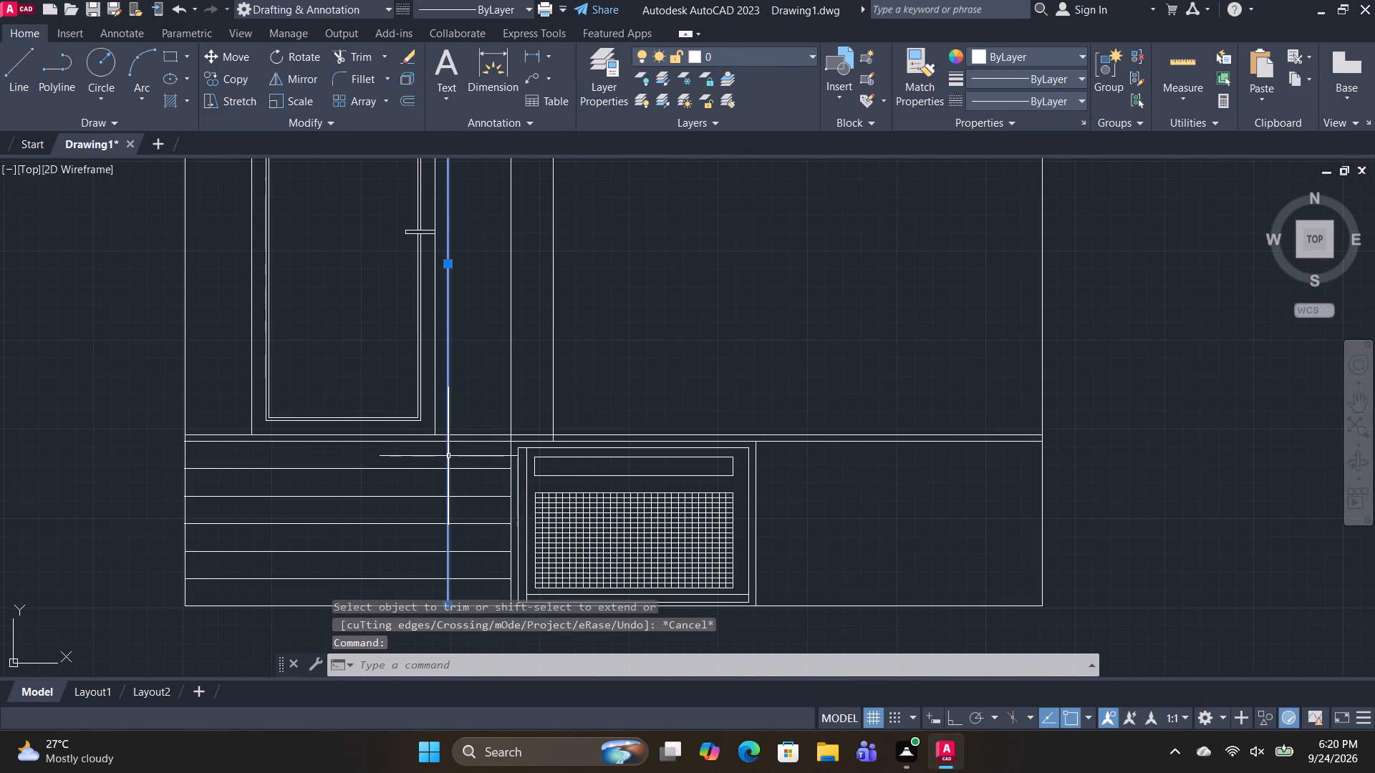
key(Escape)
click(448, 456)
key(Delete)
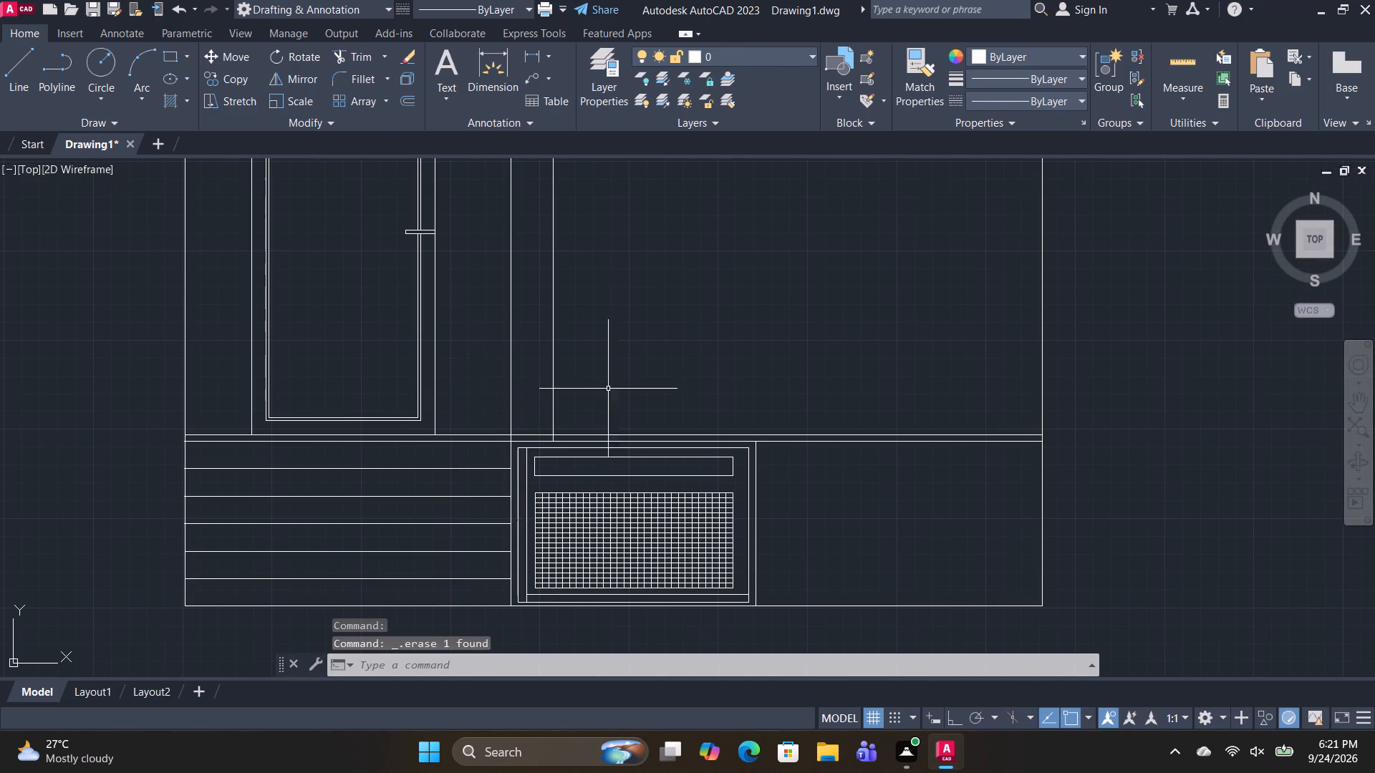
Move the horizontal line at the top of the 8' band a short distance straight down.
scroll(628, 389, down, 3)
middle_drag(647, 316, 571, 527)
scroll(537, 457, up, 2)
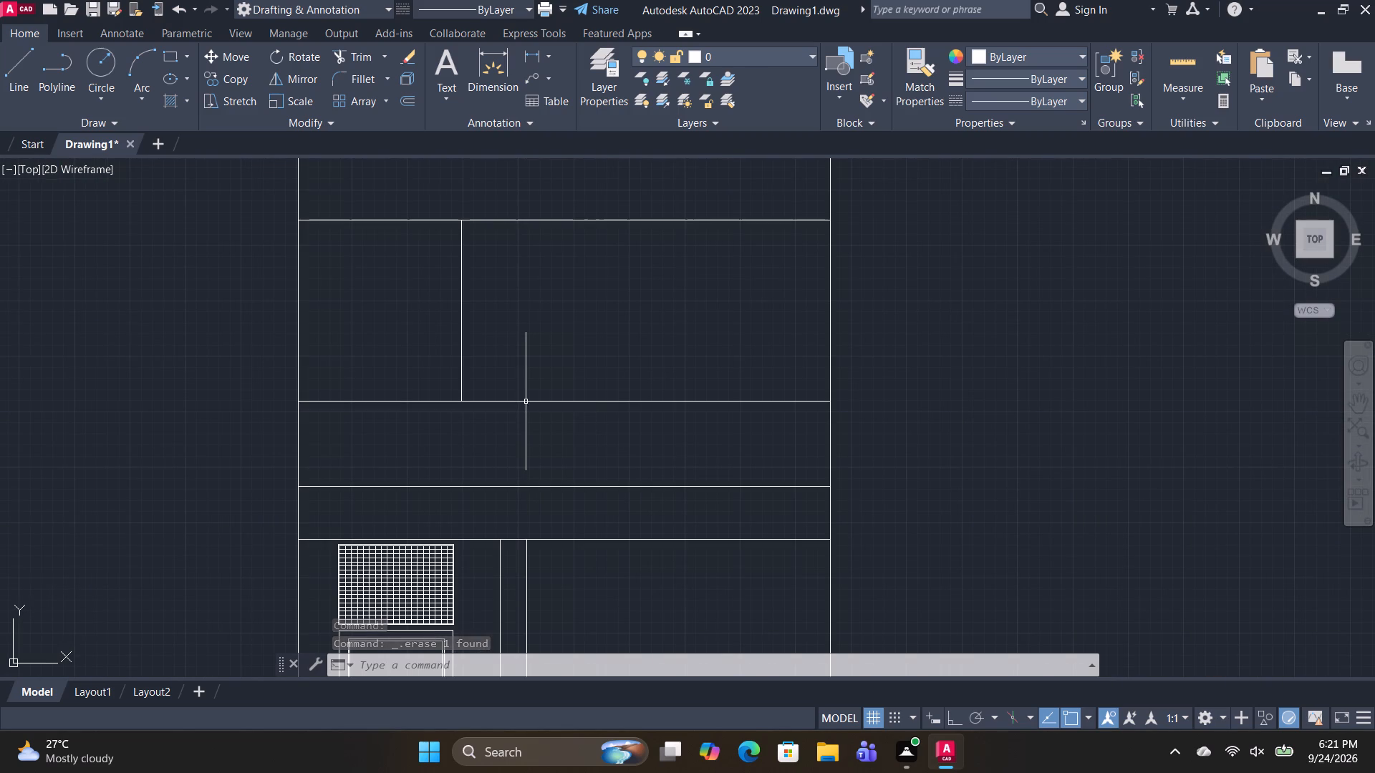
click(526, 402)
text(M)
key(space)
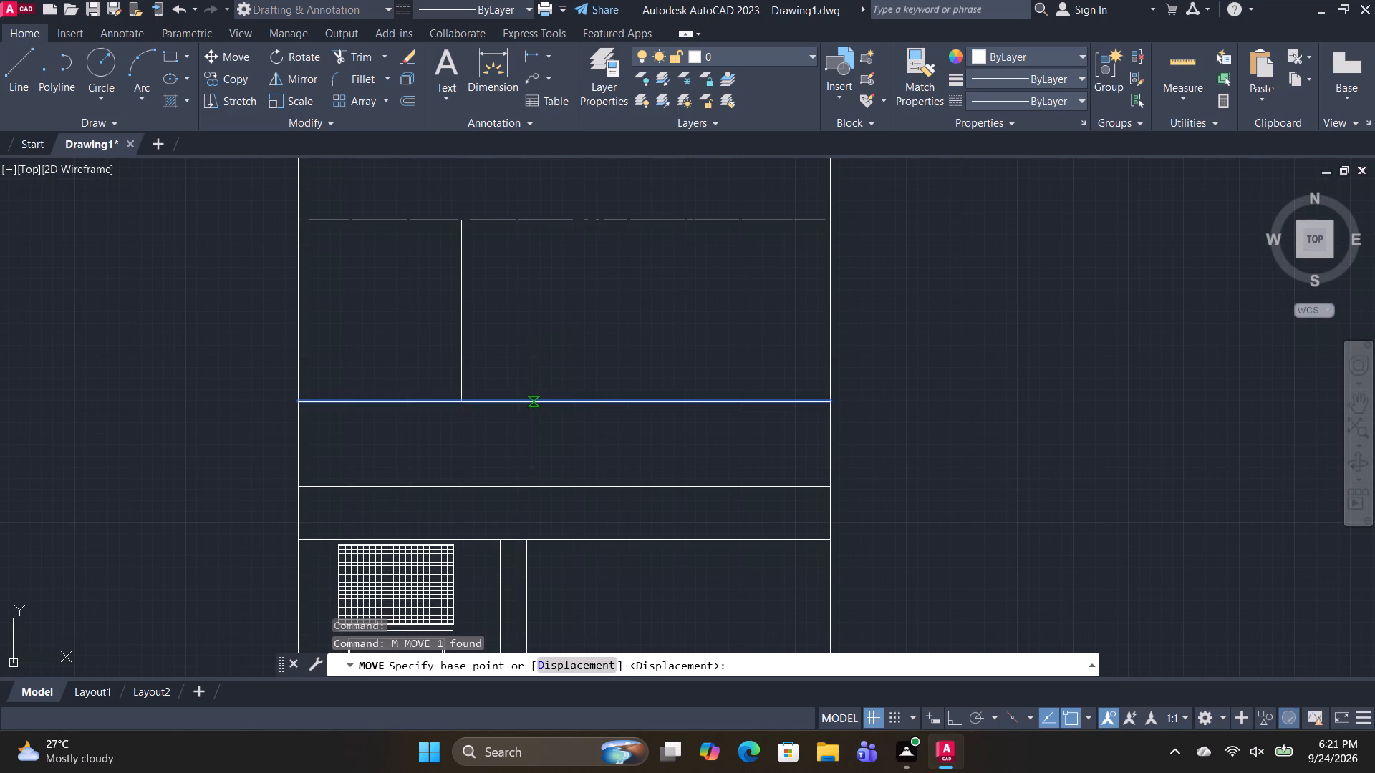
click(534, 402)
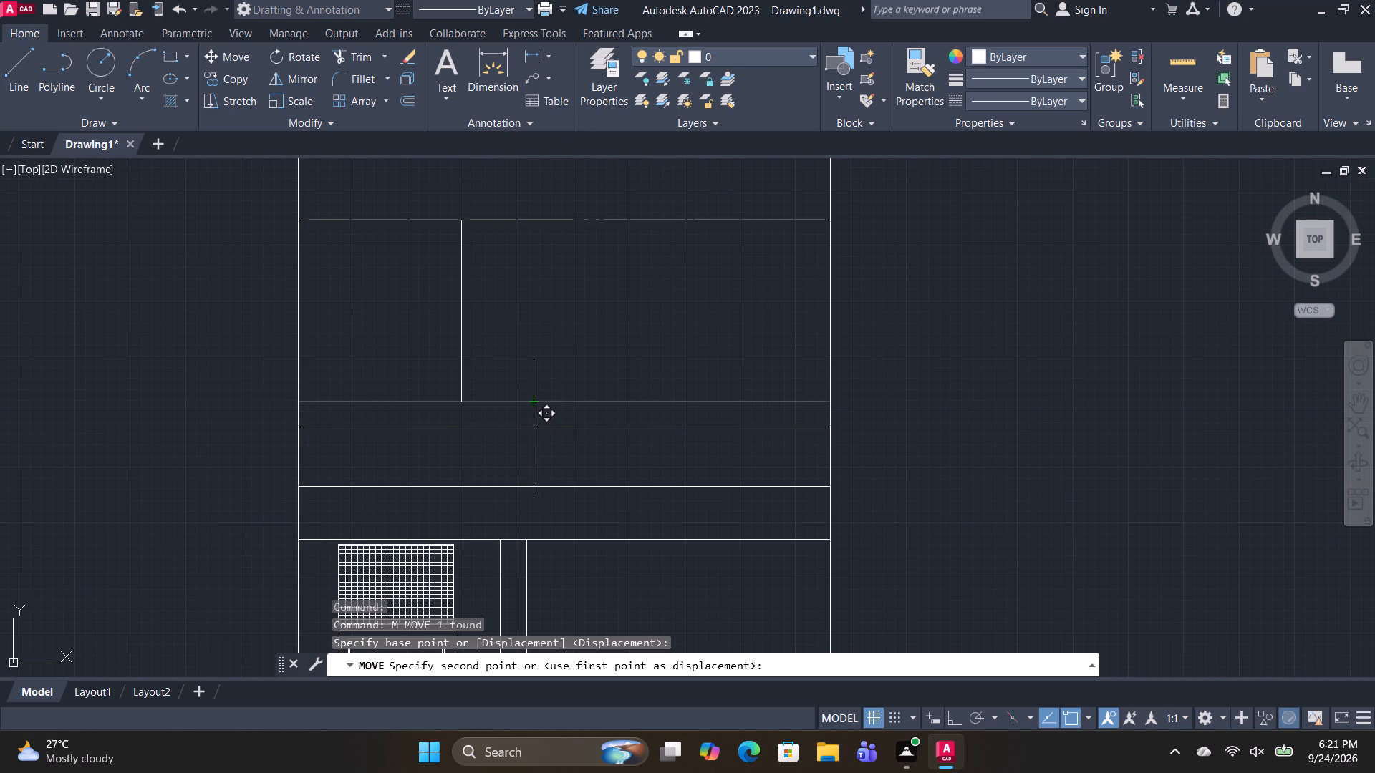
click(534, 427)
Move the horizontal line at the top of the 5' band slightly down, closer to the bay line above the gridded rectangle.
click(540, 505)
click(513, 465)
text(M)
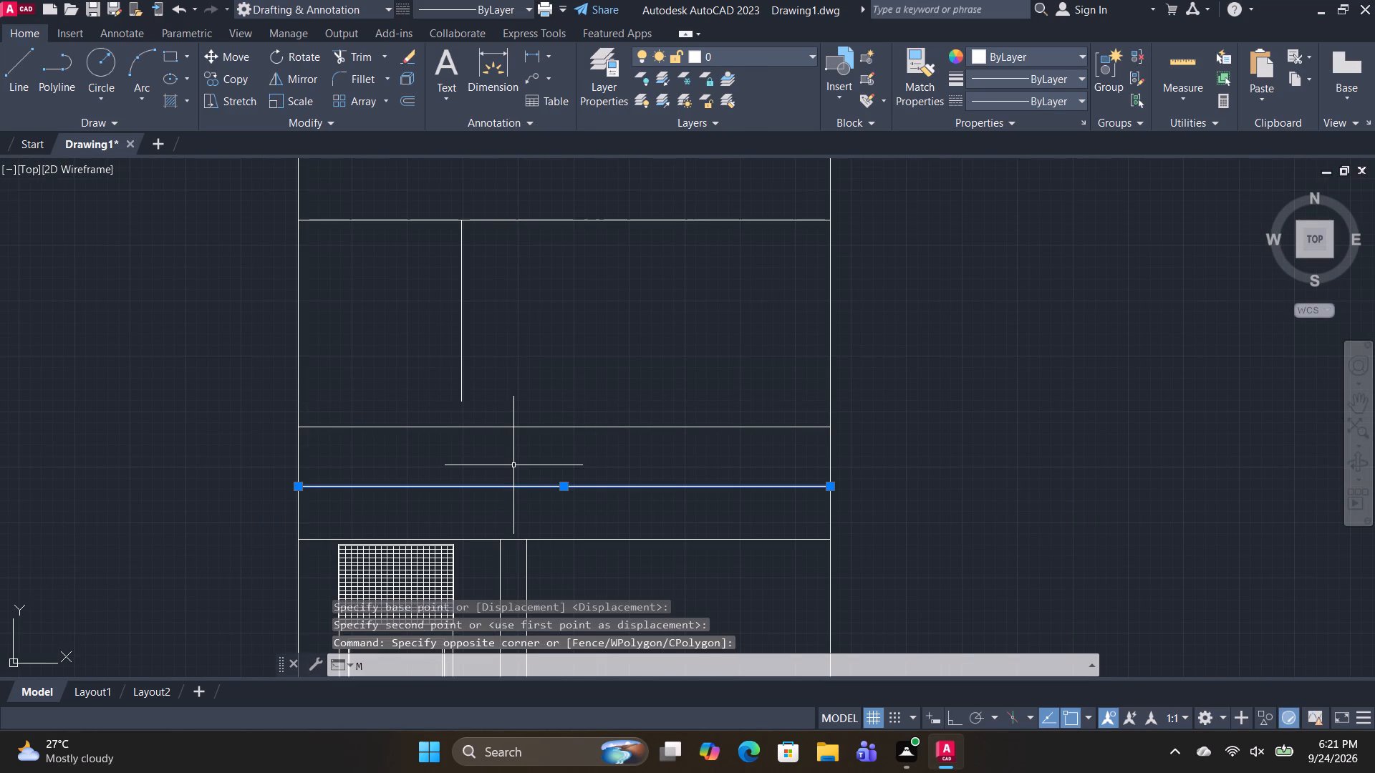
key(space)
click(567, 495)
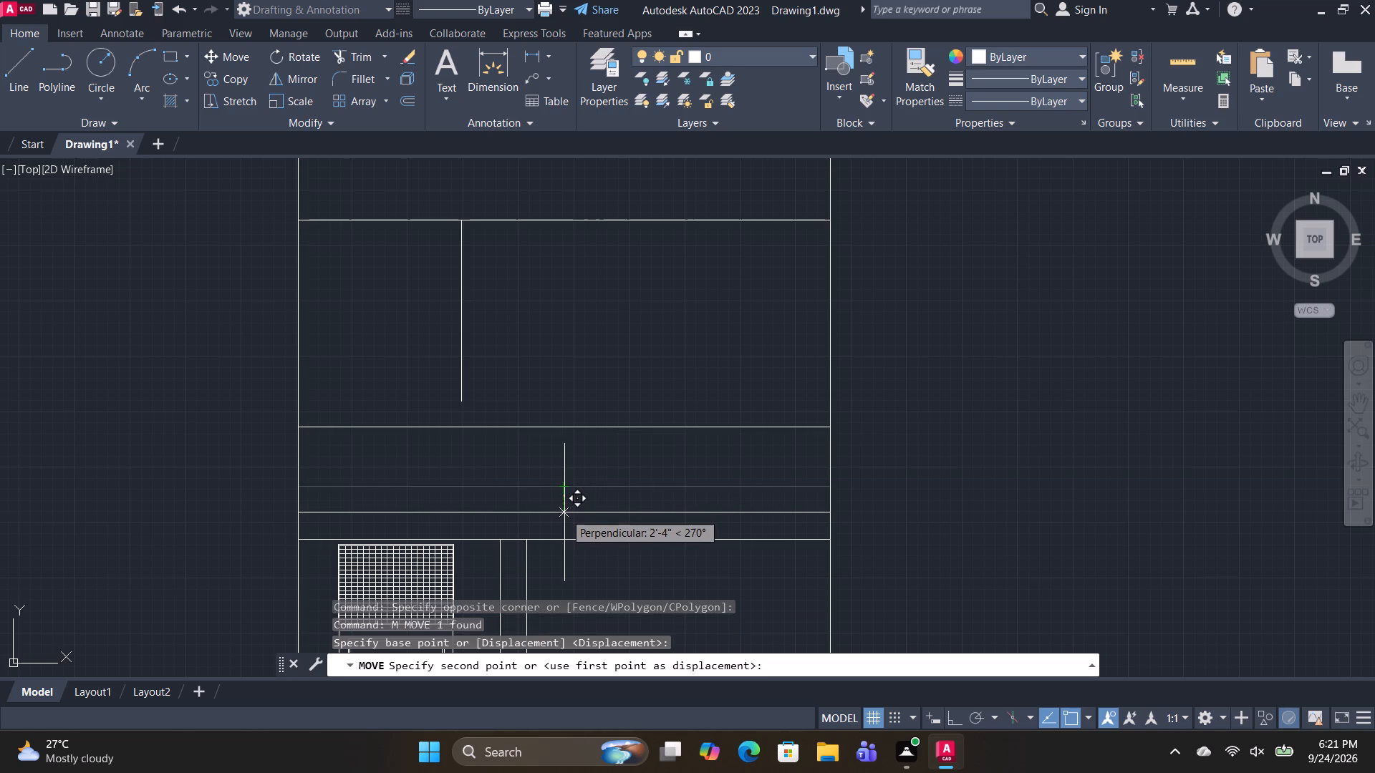
click(565, 502)
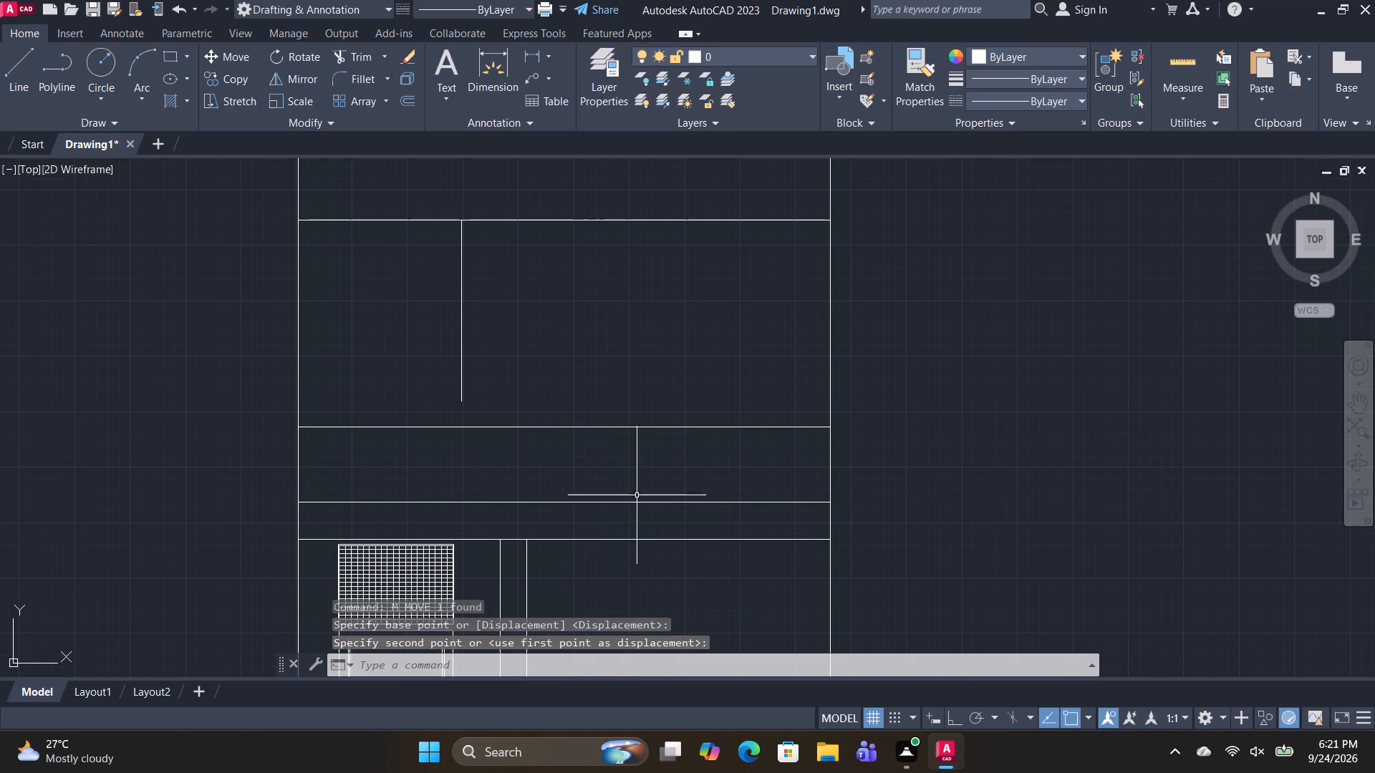
key(Escape)
Extend the middle bay's vertical line down to the lowered horizontal line.
text(TR)
key(space)
ctrl+drag(511, 376, 435, 363)
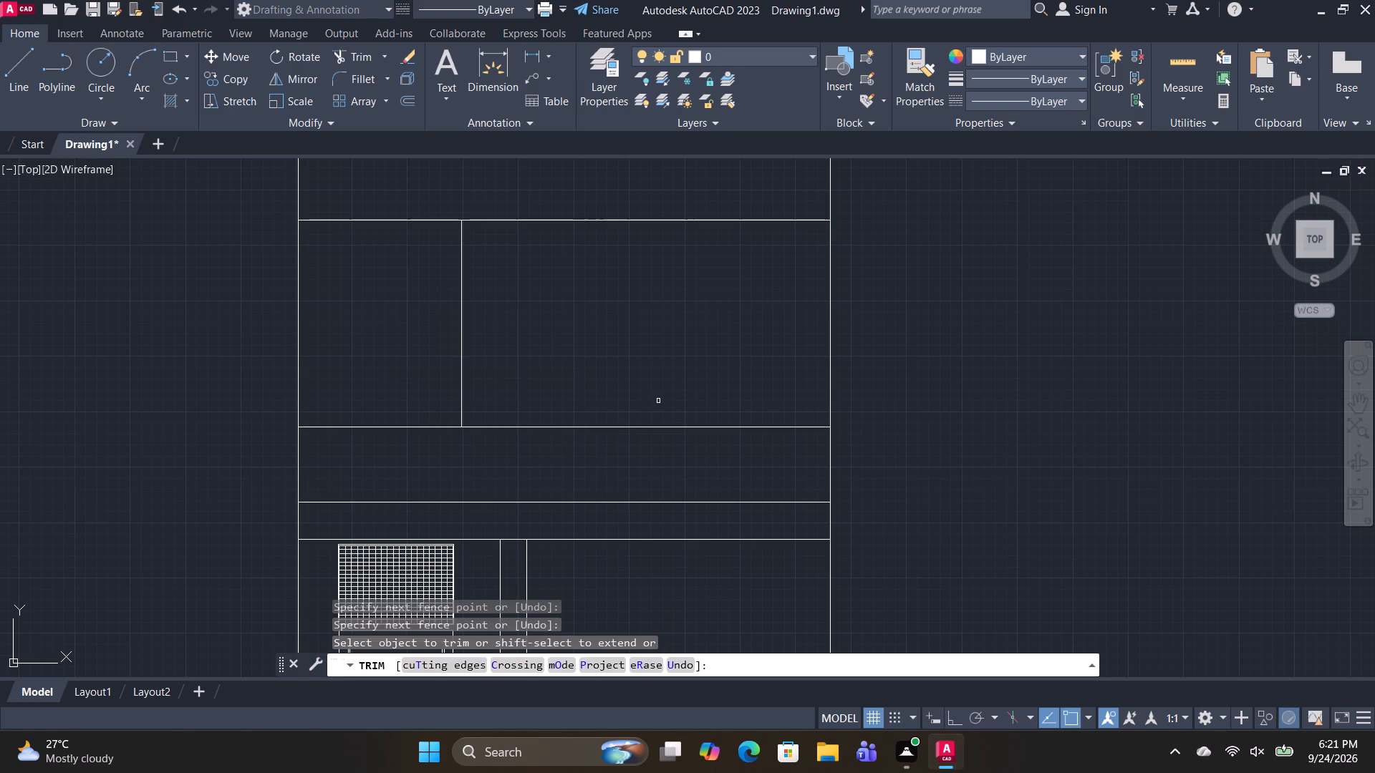
key(Escape)
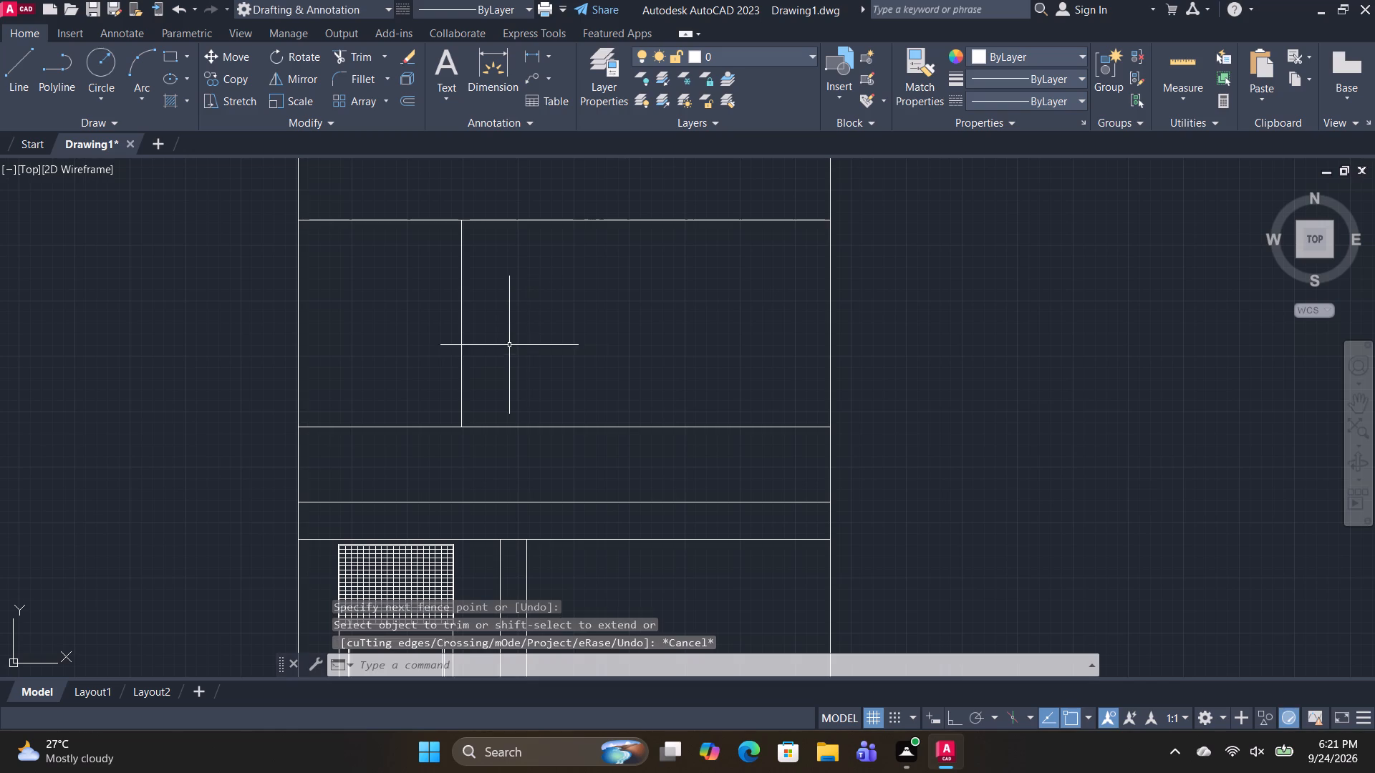
Move the horizontal line at the top of the vertical divider straight up into the top bay.
scroll(596, 298, down, 1)
middle_drag(608, 317, 599, 390)
drag(591, 330, 585, 321)
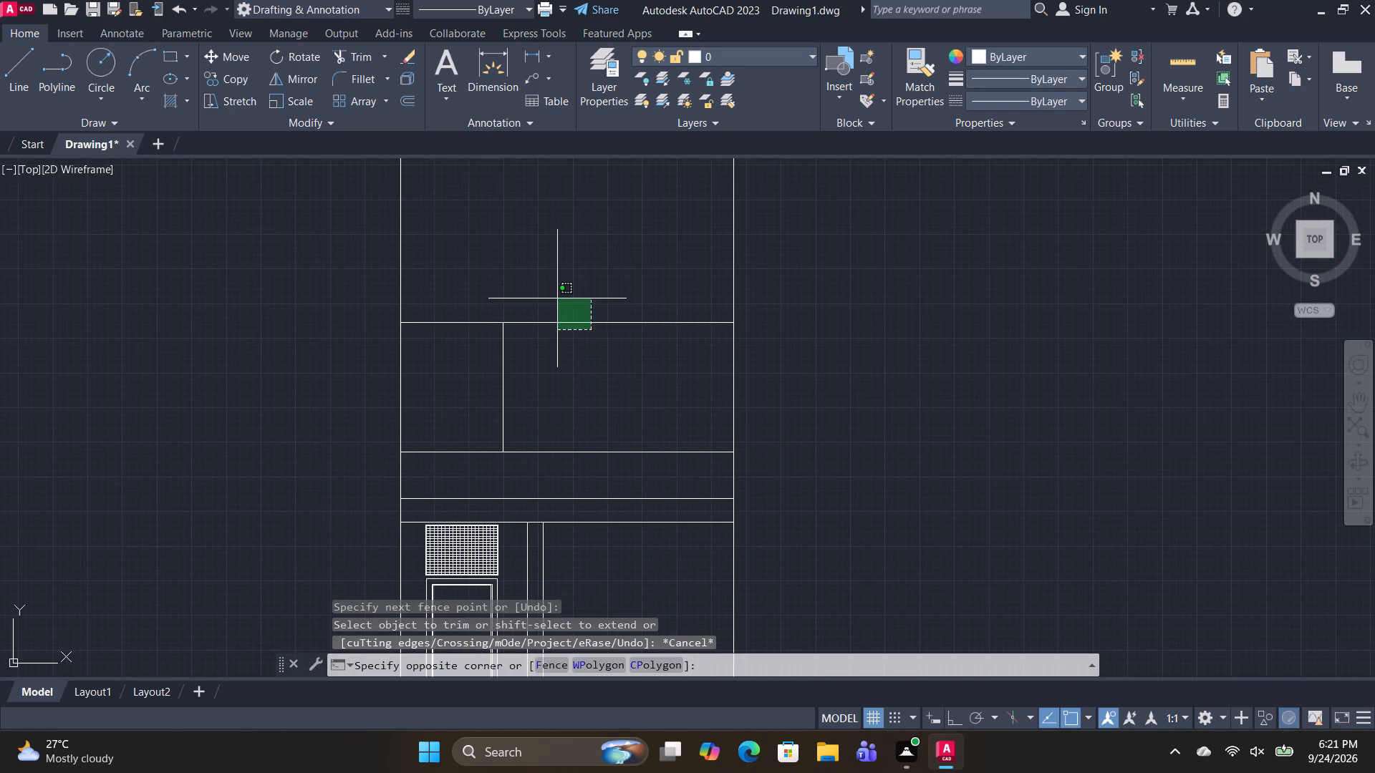
click(557, 298)
text(M)
key(space)
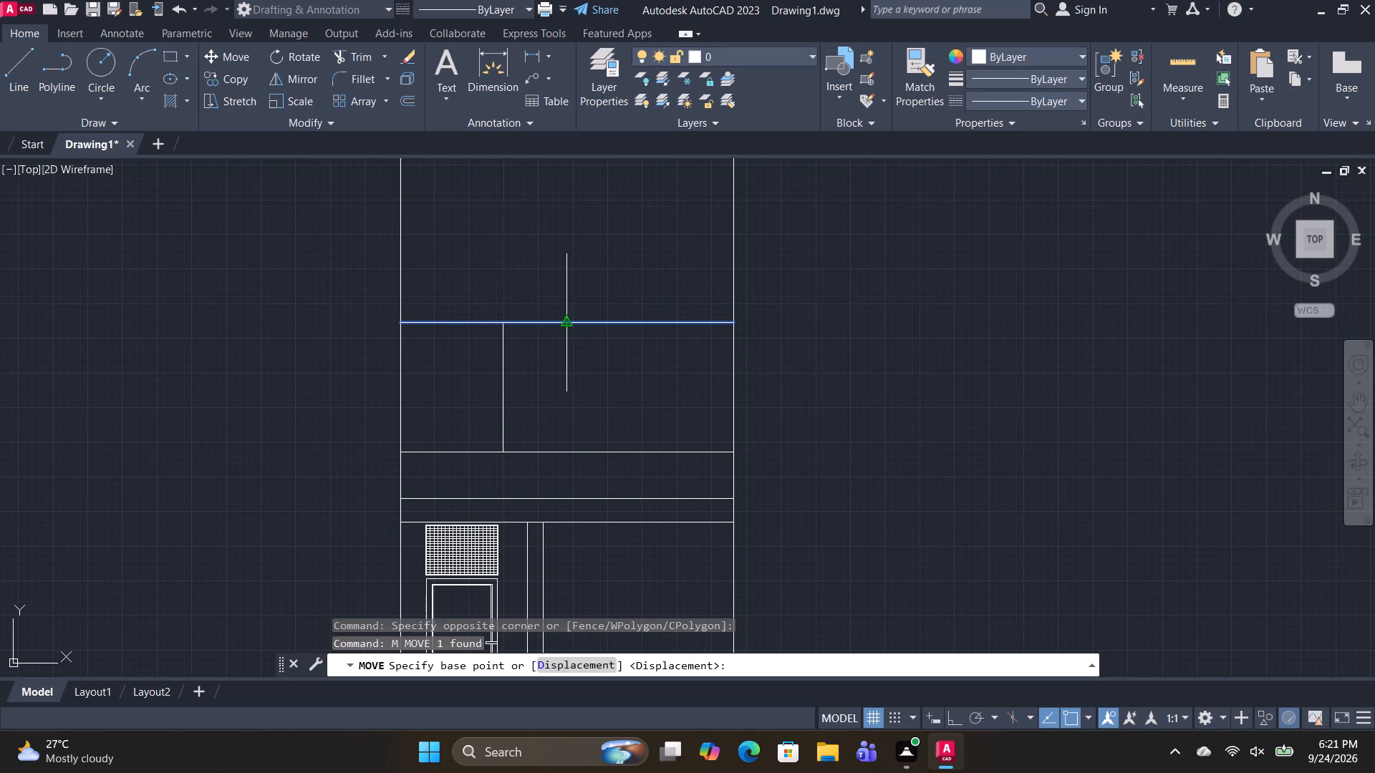
click(571, 318)
click(567, 283)
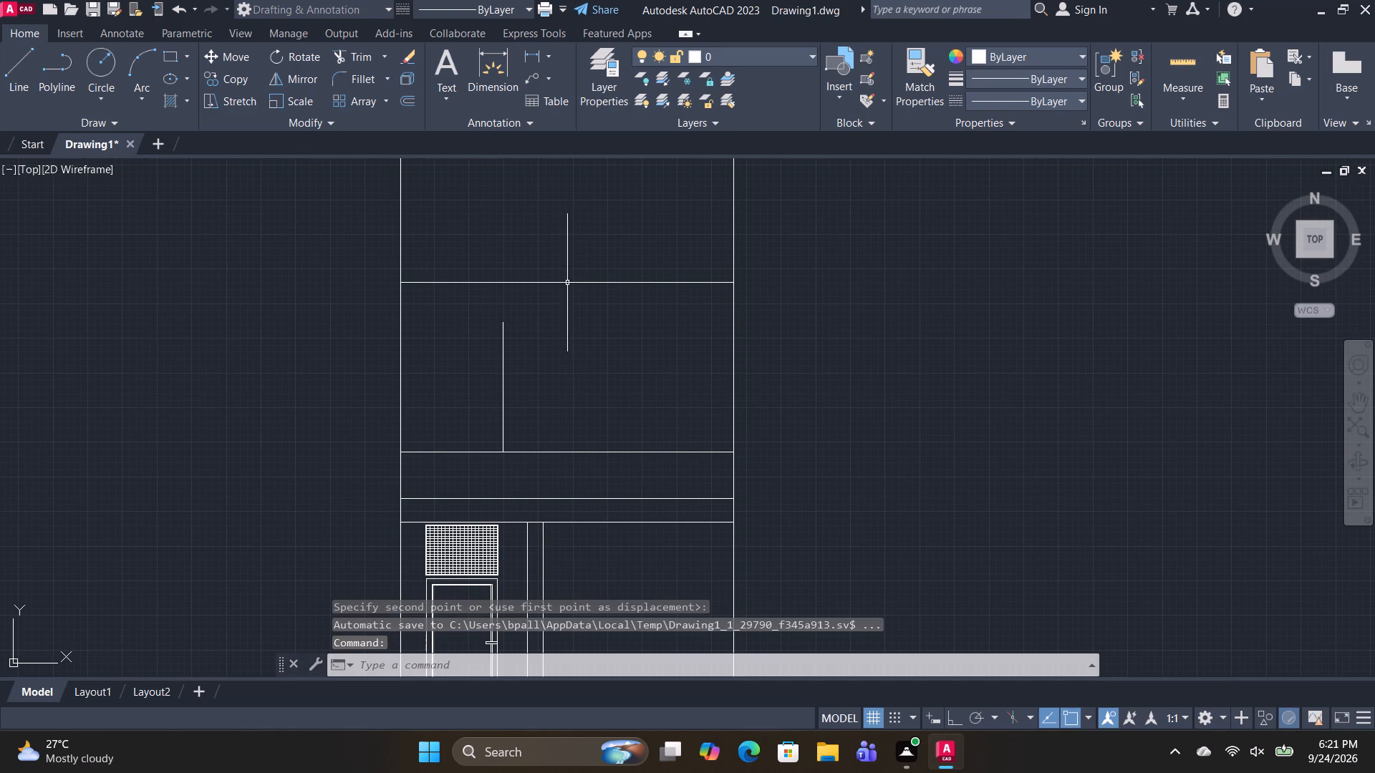
key(Escape)
Extend the vertical divider up to the raised horizontal line.
text(TR)
key(space)
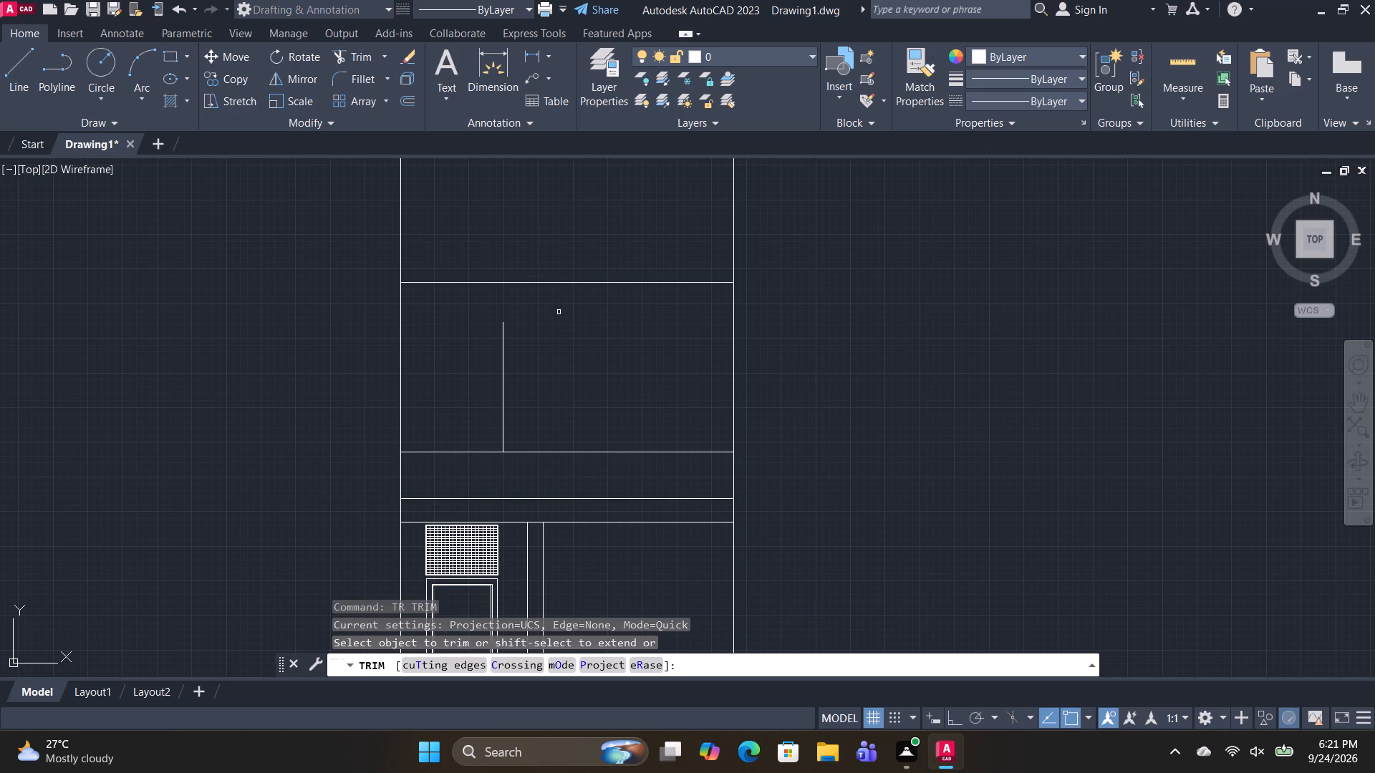
shift+drag(556, 319, 473, 344)
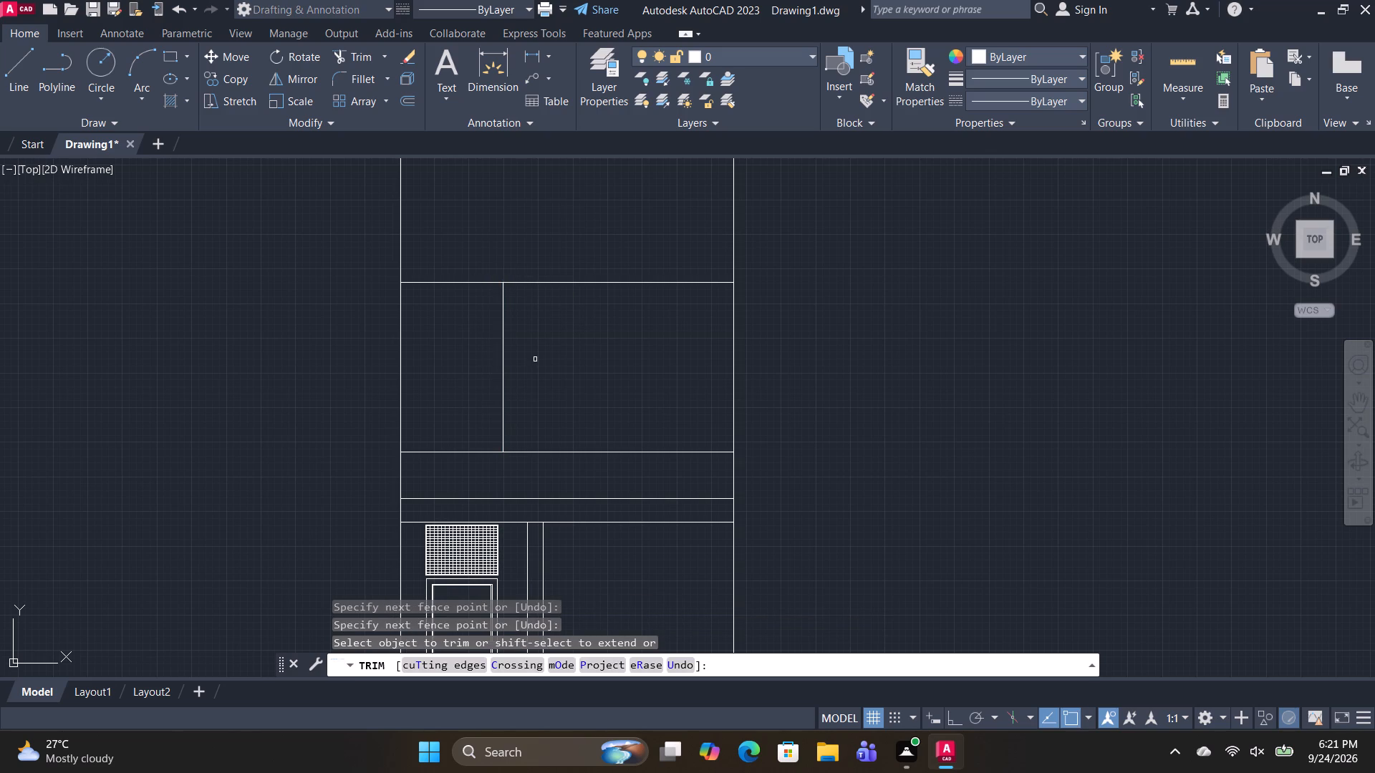
text(REC)
key(space)
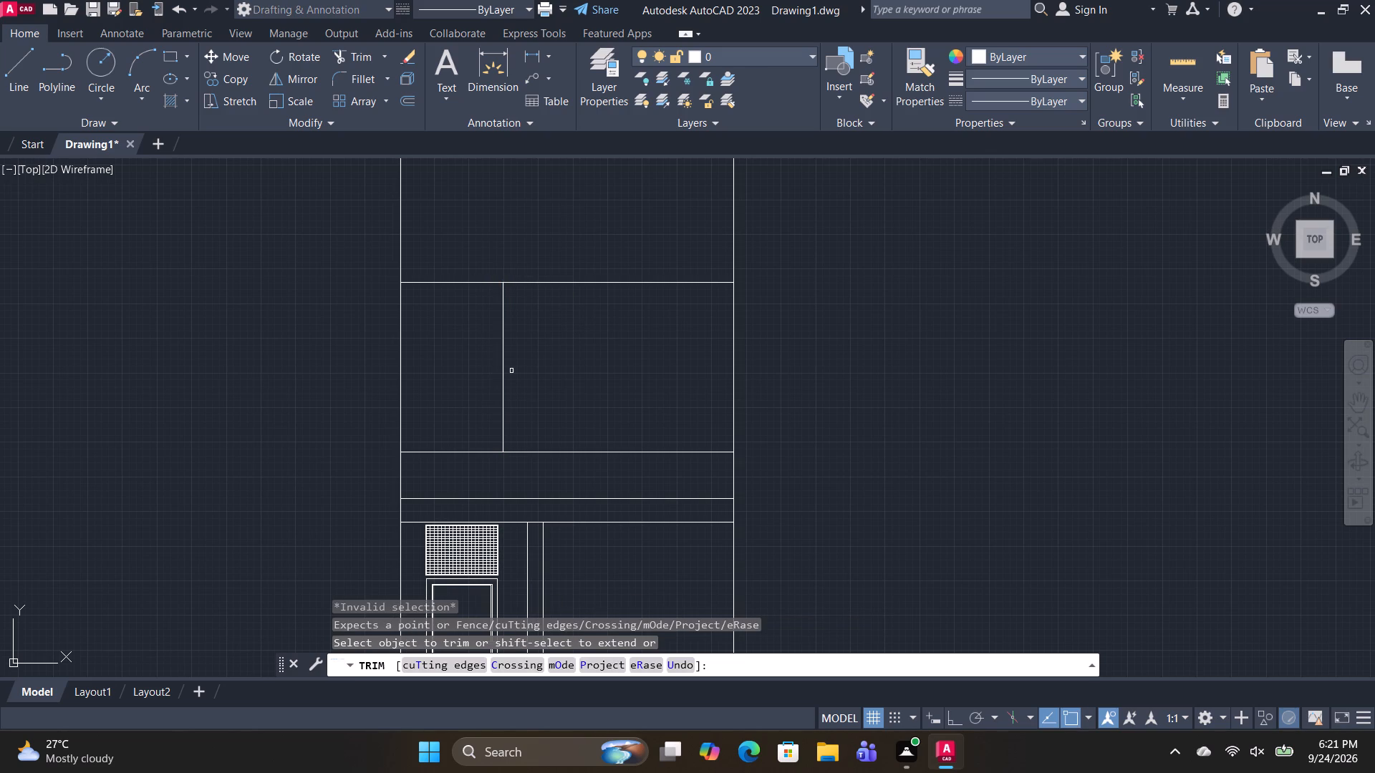
key(Escape)
Draw a rectangle in the upper part of the narrow compartment left of the vertical divider.
text(REC)
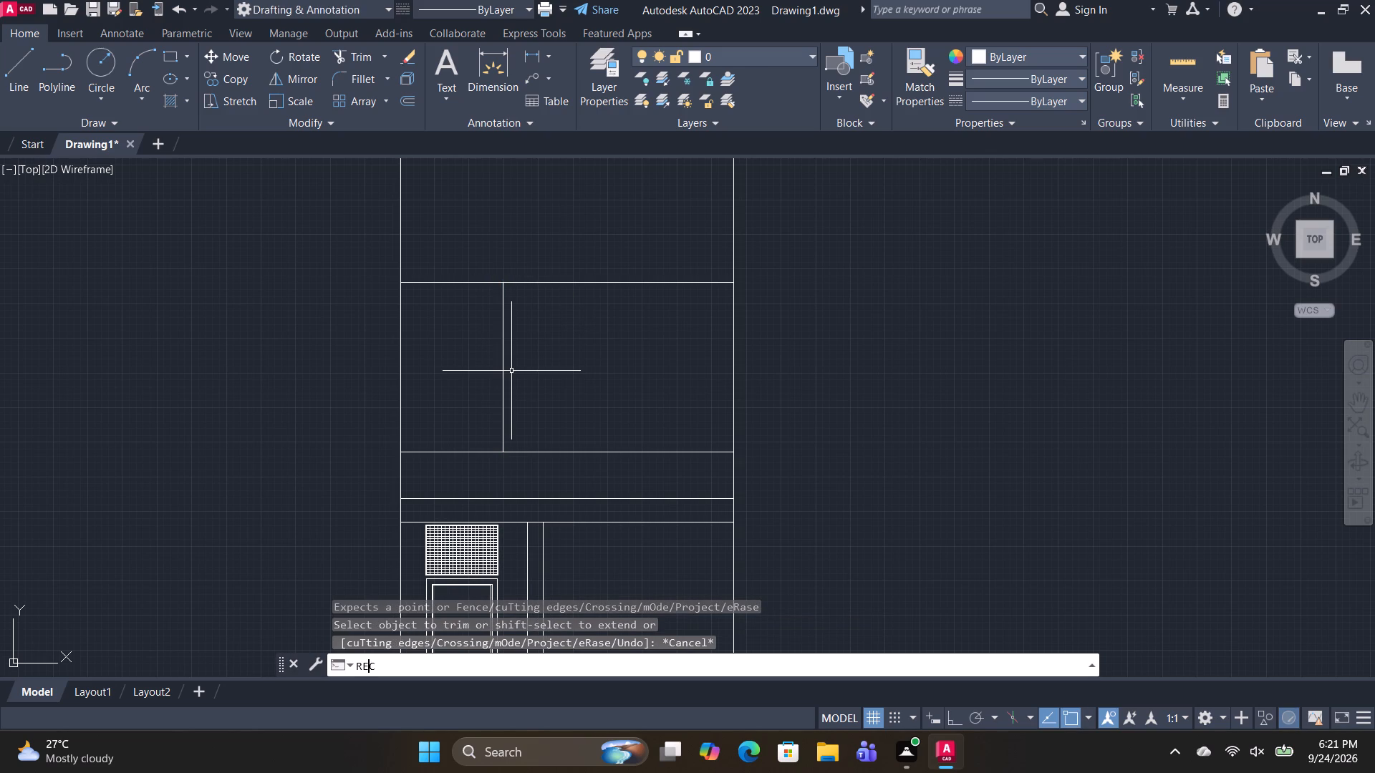
key(space)
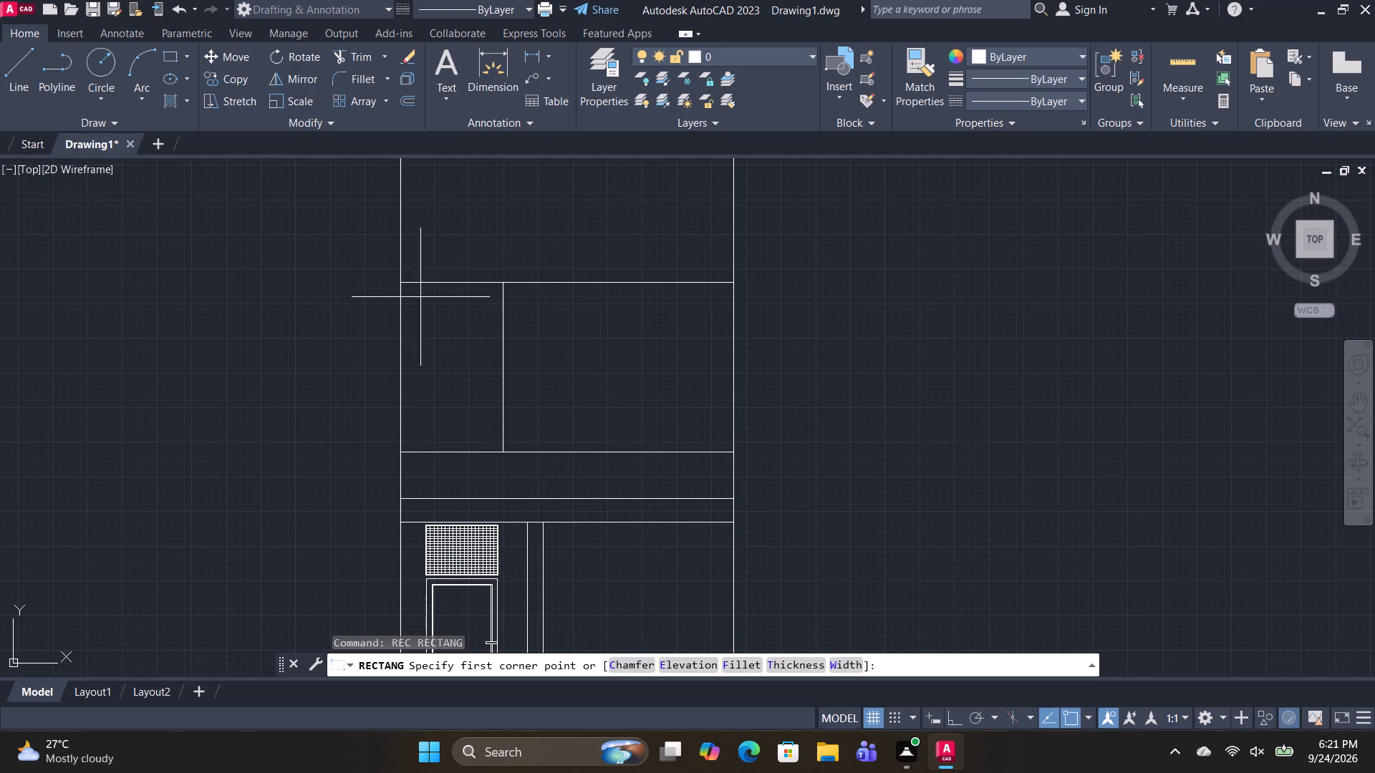
scroll(421, 298, up, 2)
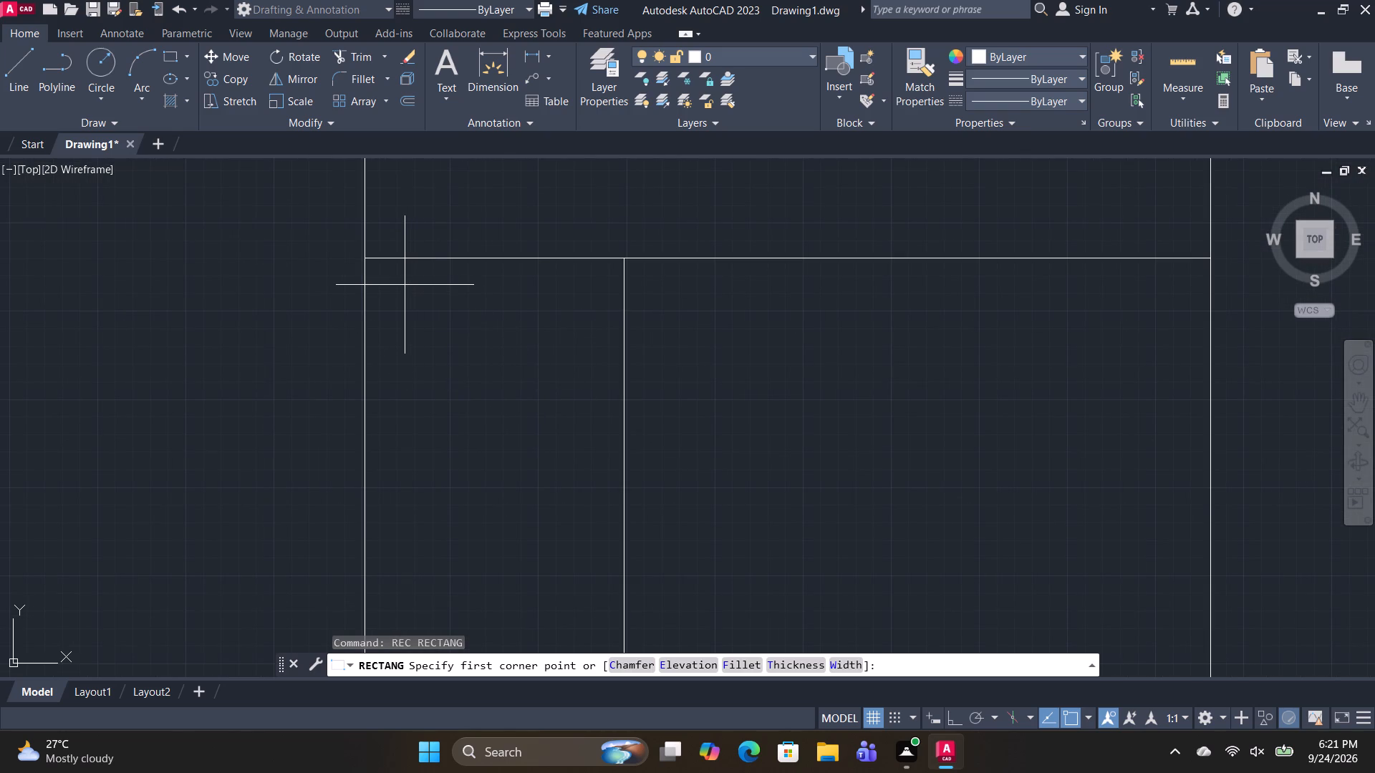
click(405, 285)
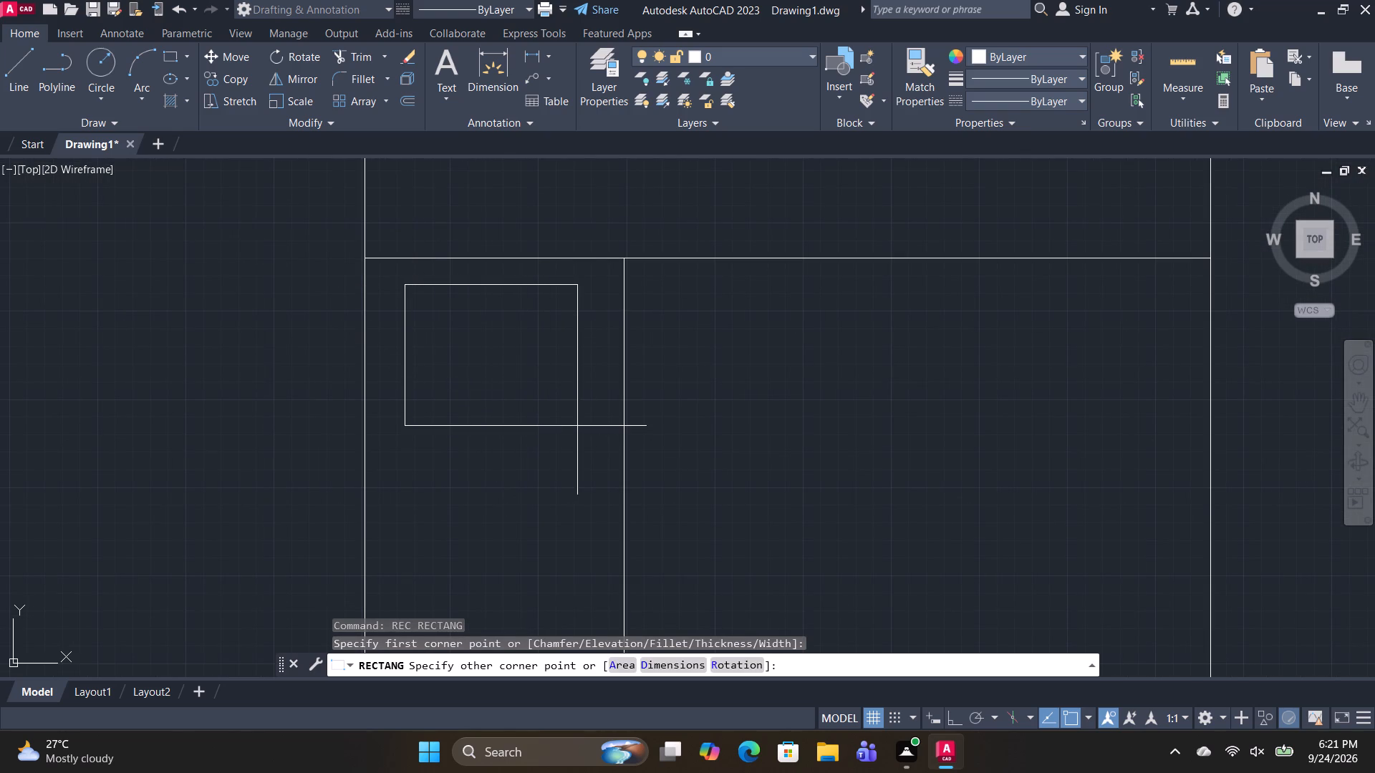
click(579, 426)
scroll(569, 453, down, 2)
middle_drag(569, 469, 544, 419)
scroll(544, 418, up, 1)
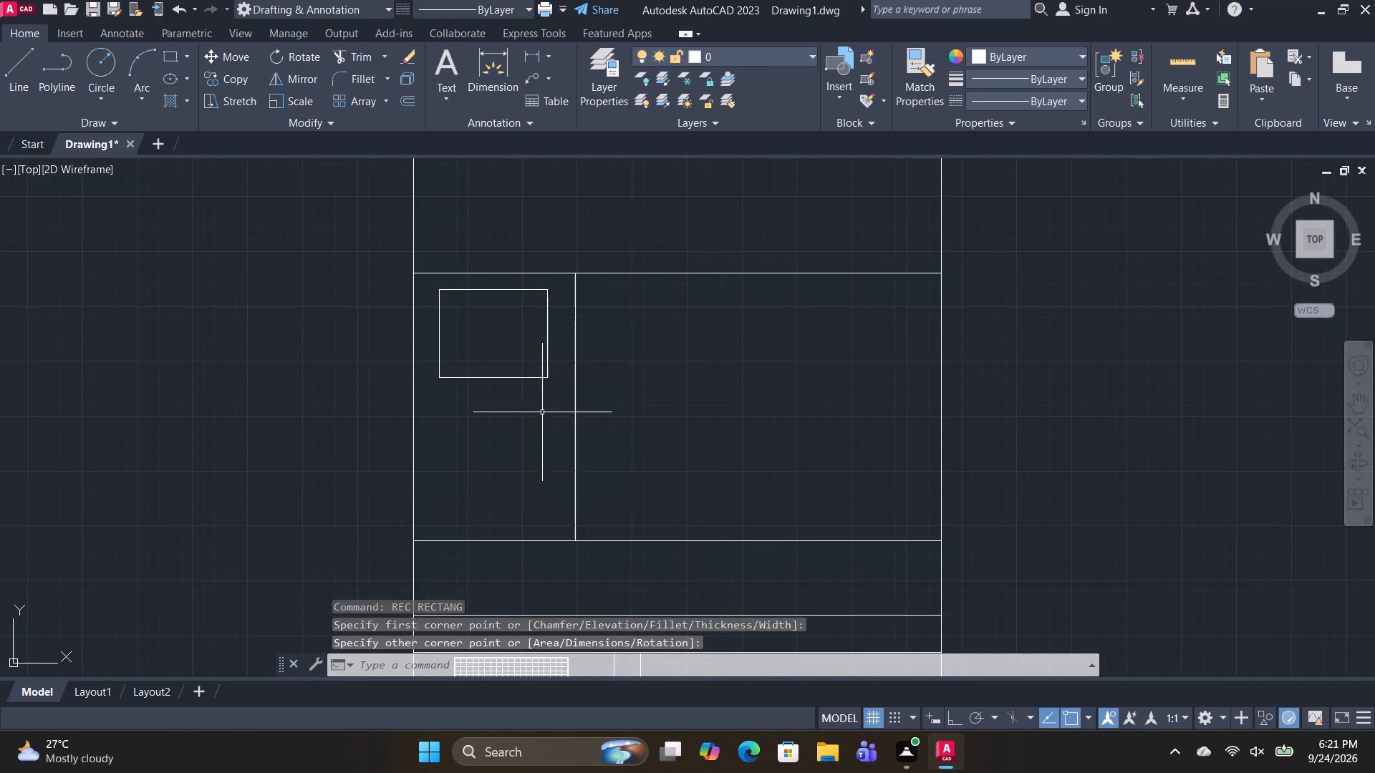
Scale the new rectangle down about its lower-right corner.
click(556, 394)
click(498, 350)
text(SC)
key(space)
click(543, 374)
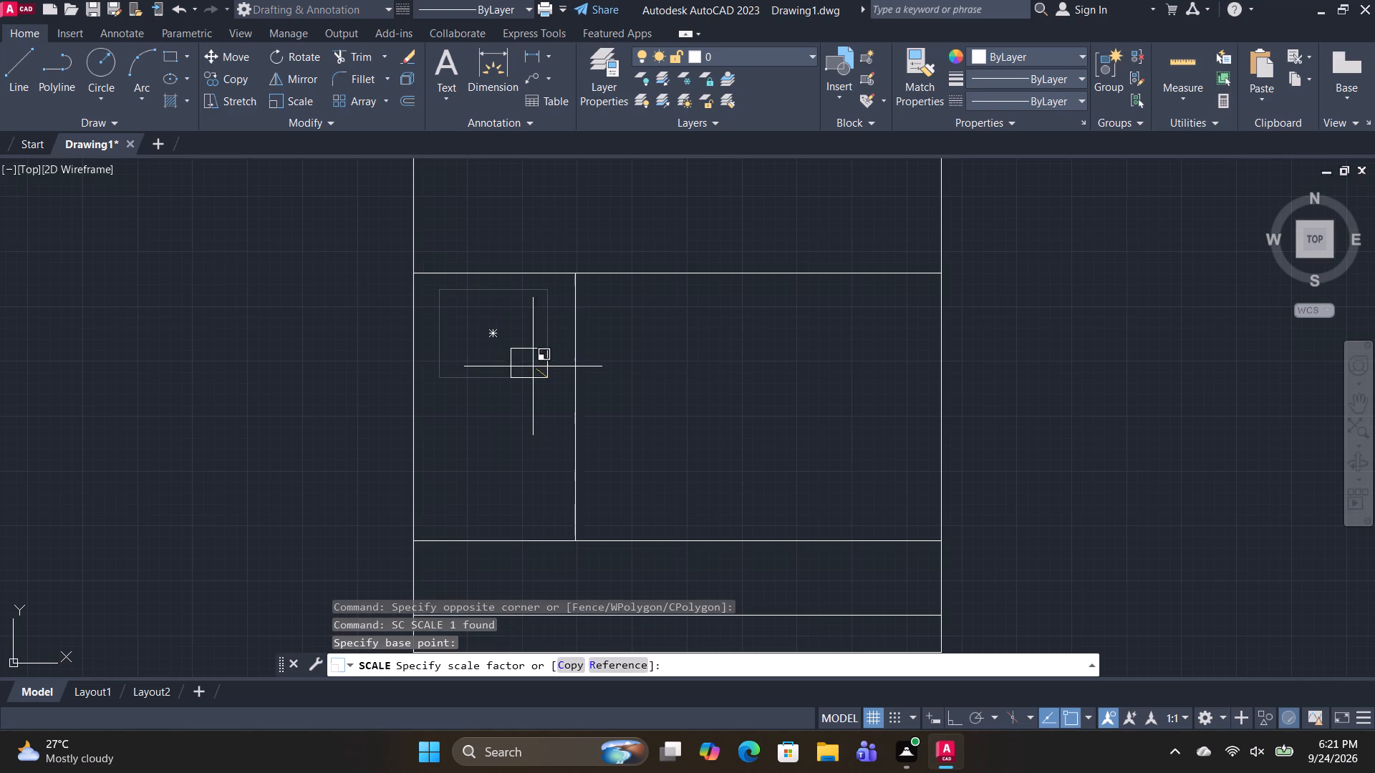
click(521, 356)
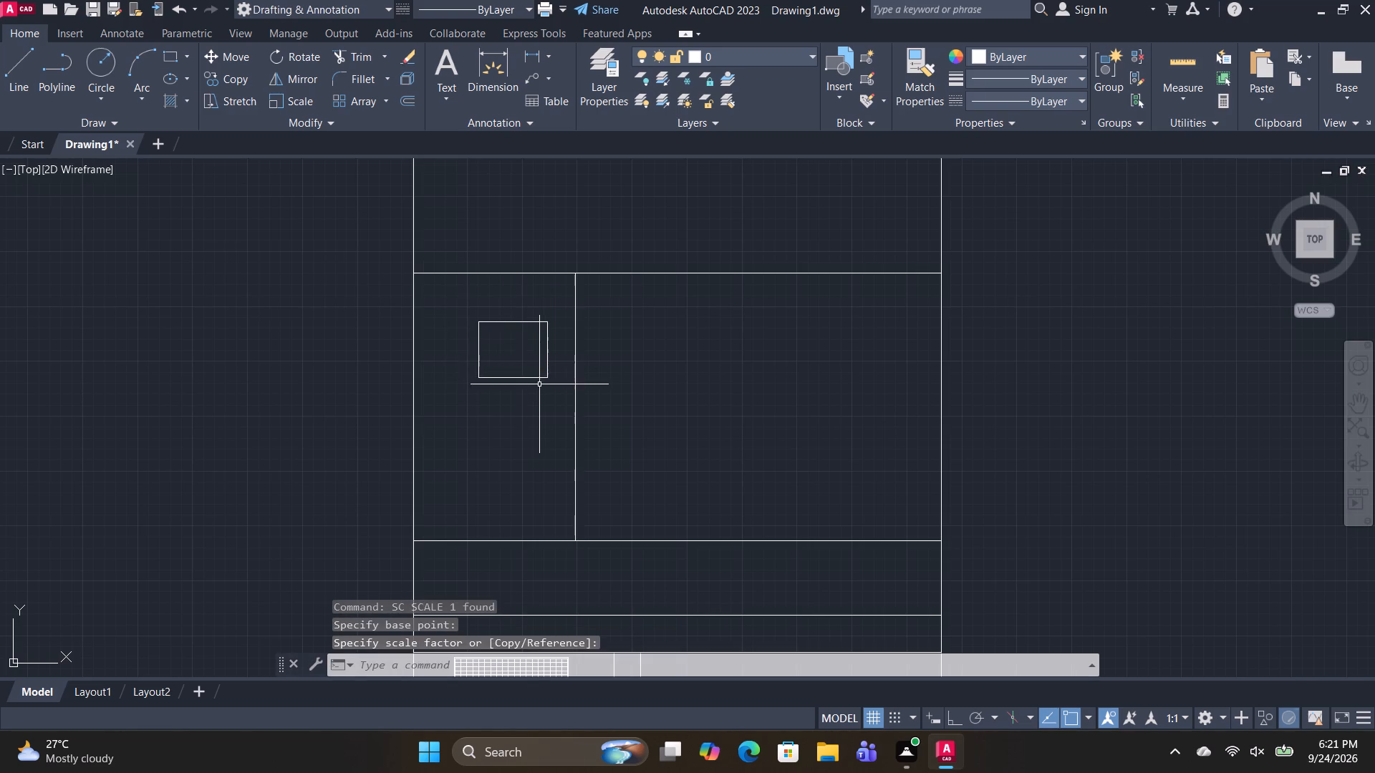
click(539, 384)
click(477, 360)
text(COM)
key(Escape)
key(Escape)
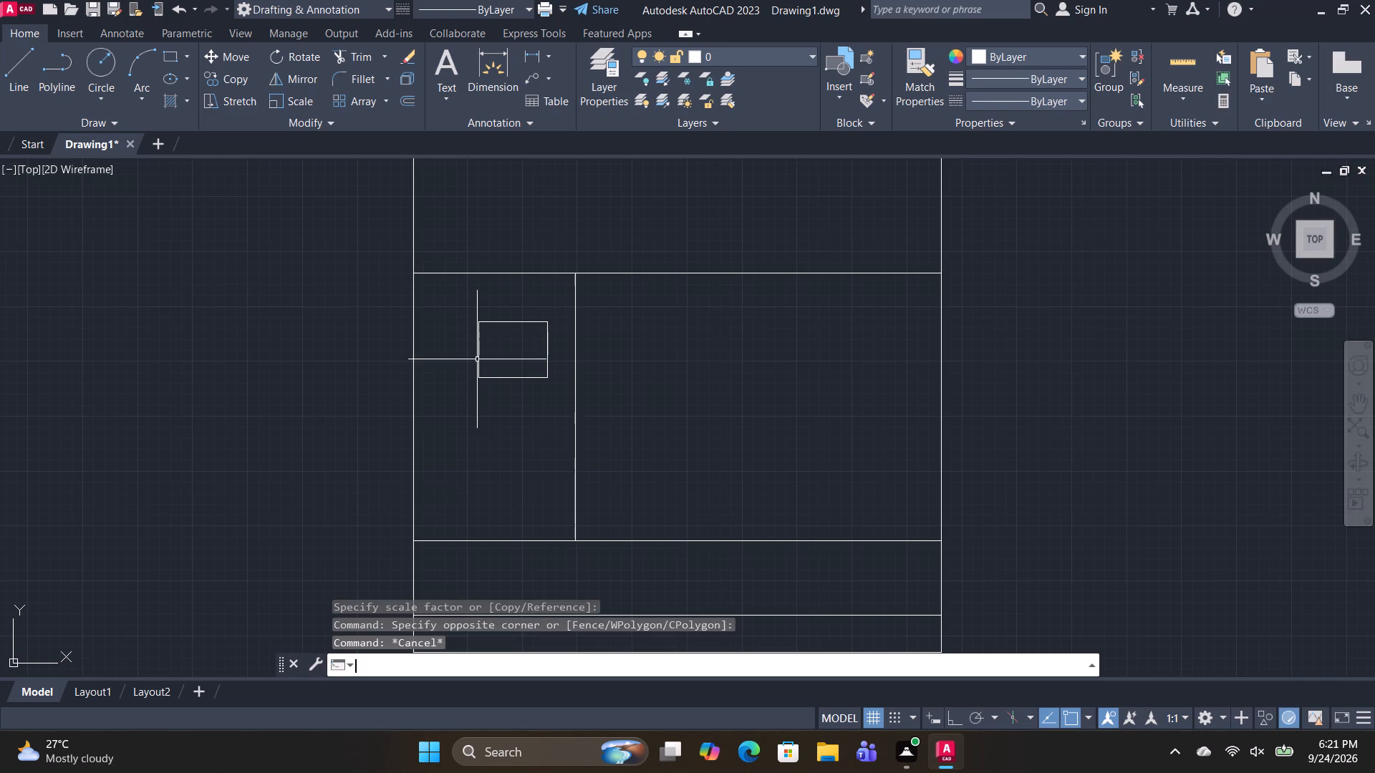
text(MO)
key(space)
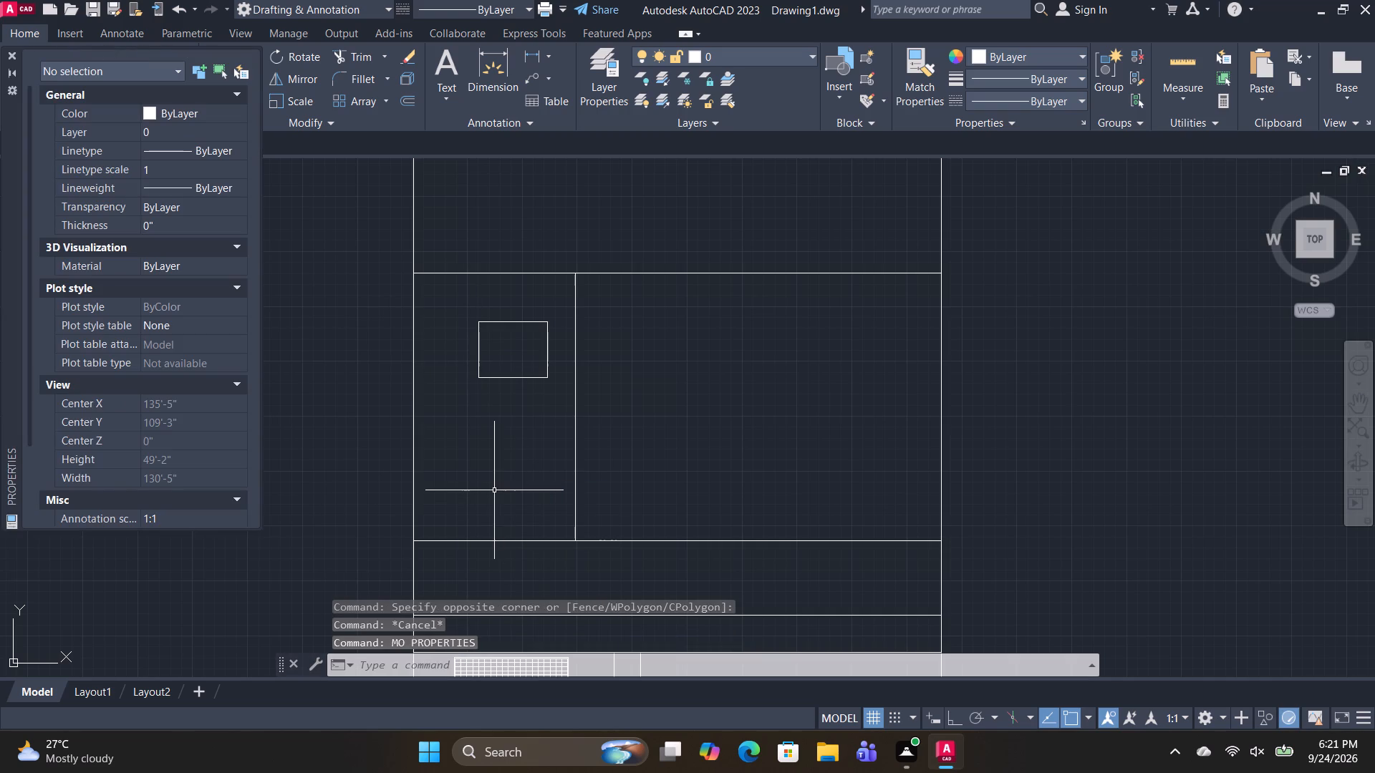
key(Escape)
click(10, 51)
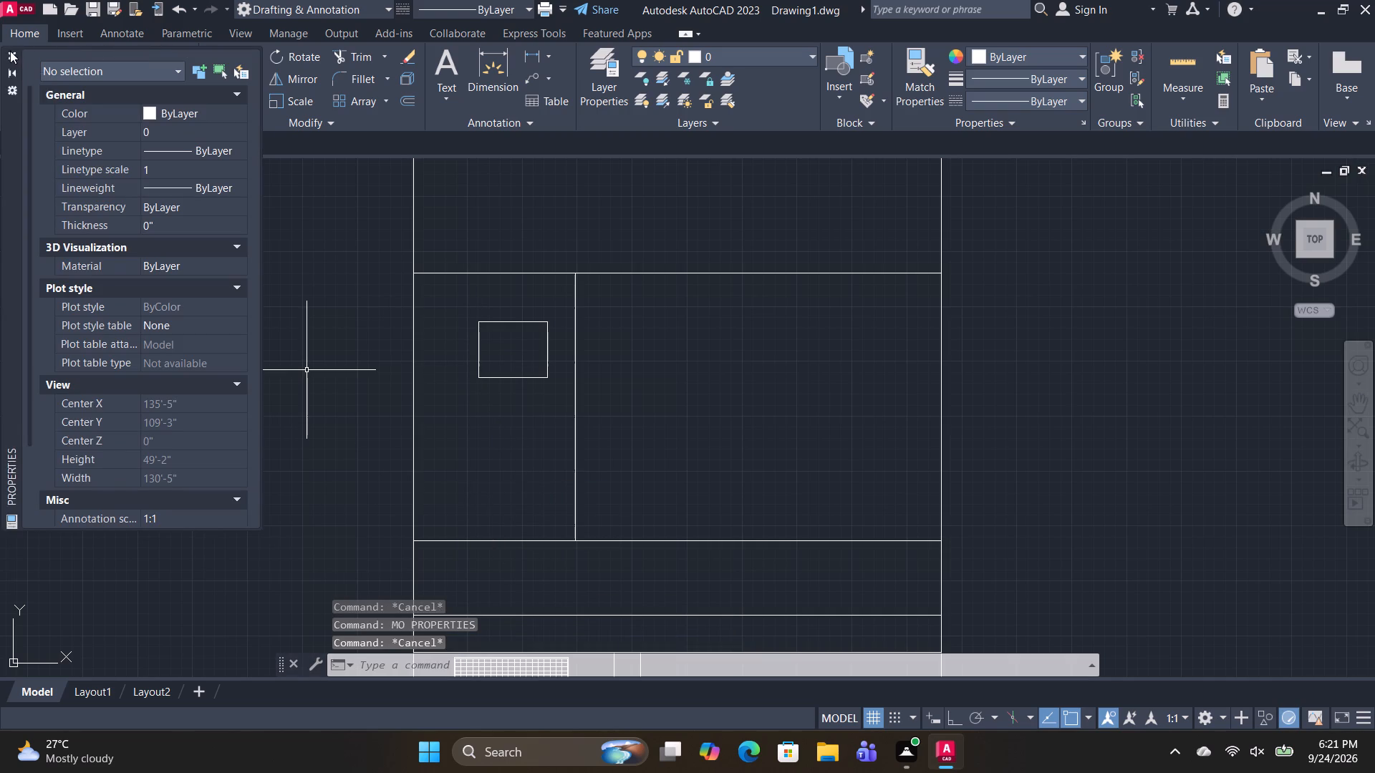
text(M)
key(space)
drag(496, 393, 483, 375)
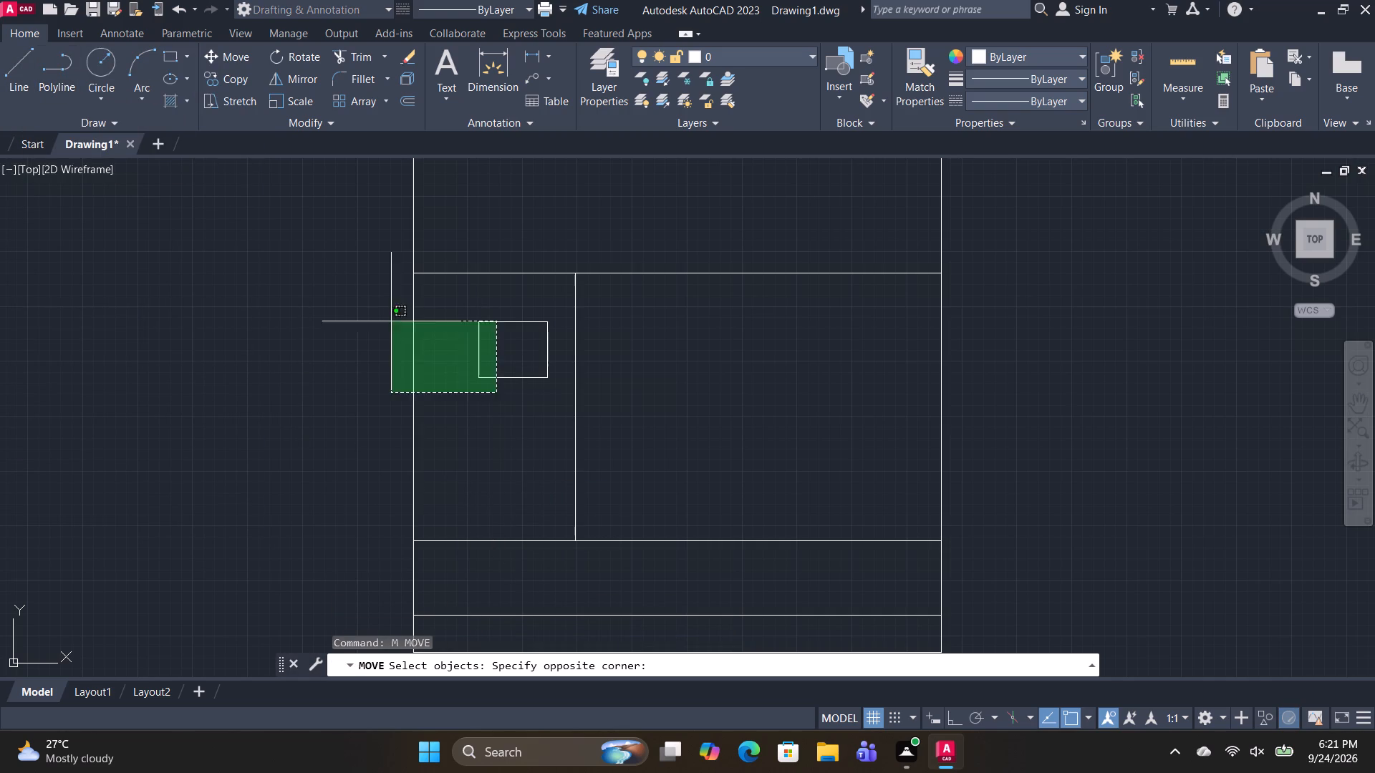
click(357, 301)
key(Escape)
Move the small rectangle in the narrow compartment up and left, closer to the compartment's top edge.
drag(499, 407, 496, 399)
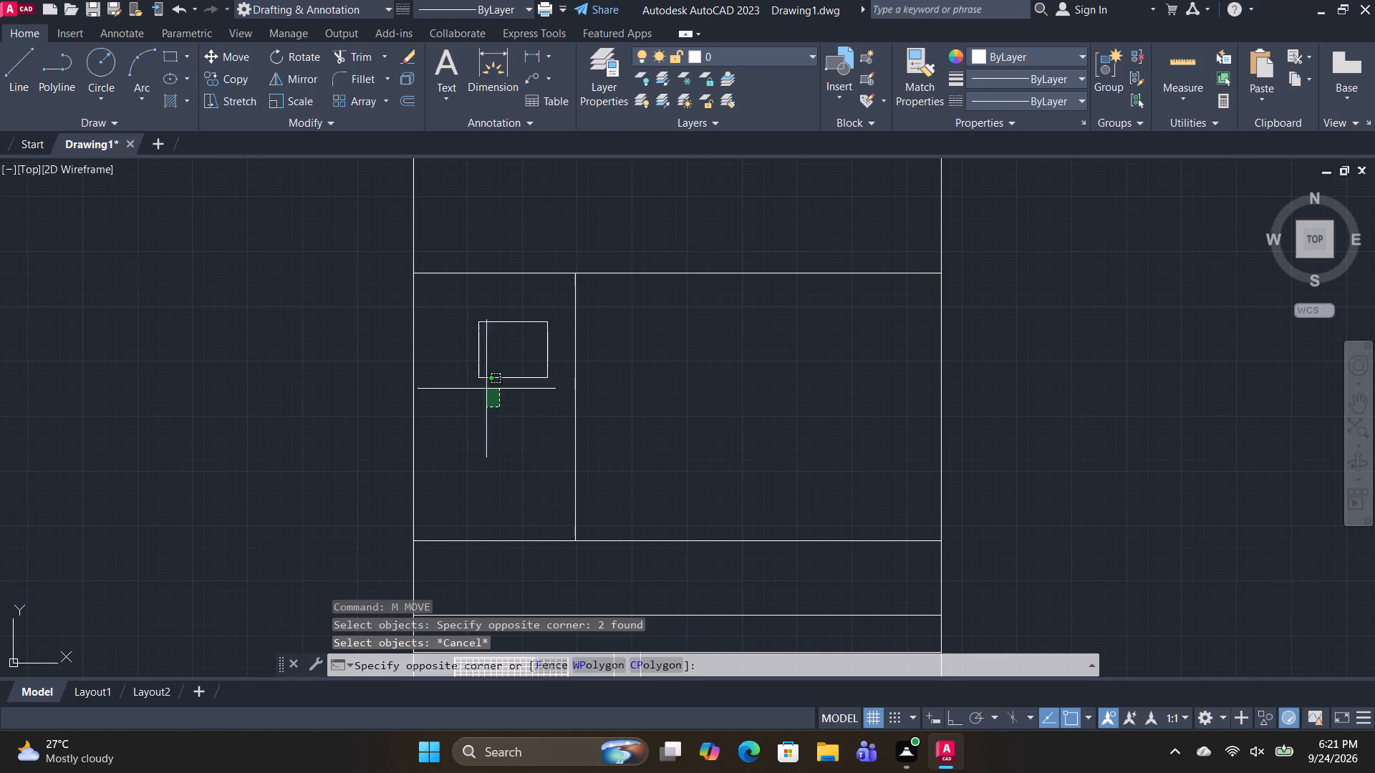
click(461, 351)
text(M)
key(space)
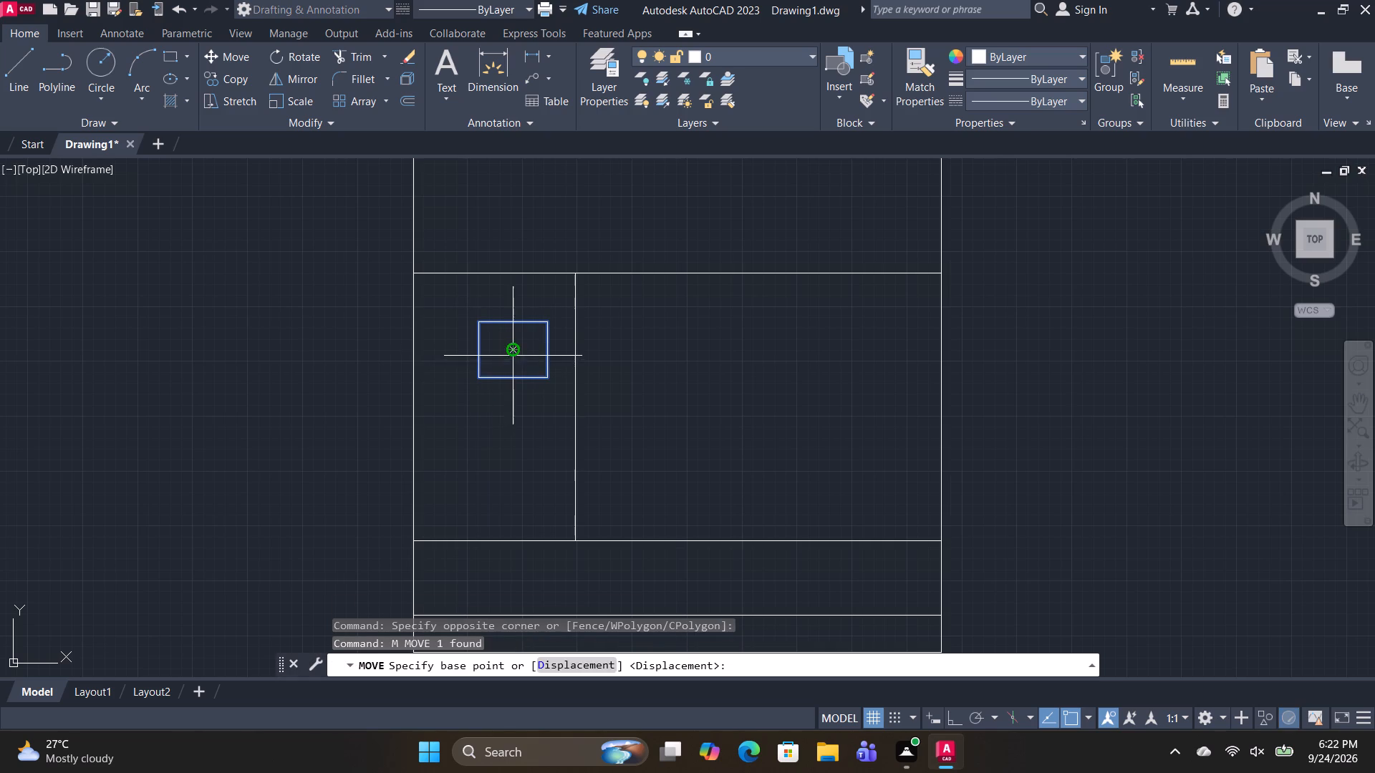
click(513, 356)
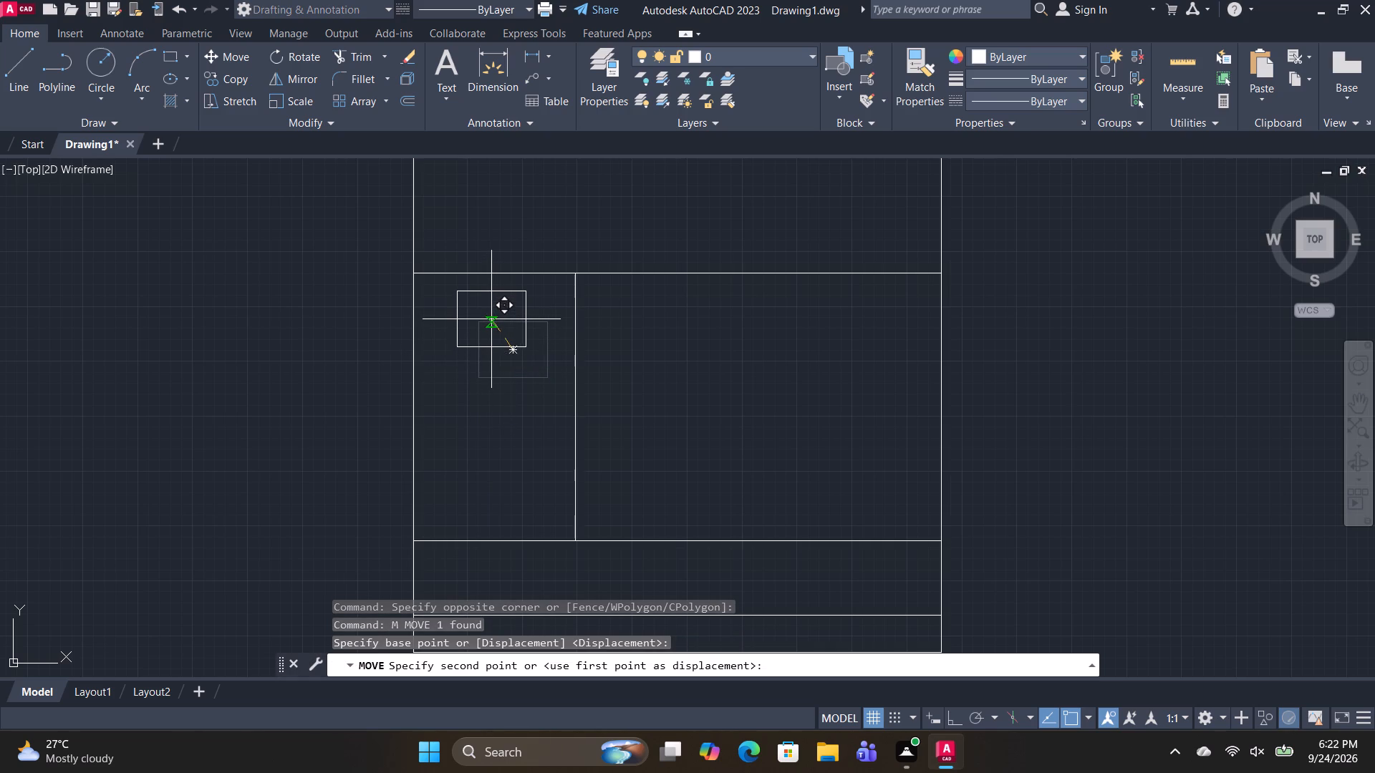
click(491, 319)
Copy the rectangle straight down as a fitted array of 3 items within the narrow compartment, with Ortho on.
drag(499, 369, 495, 362)
click(468, 336)
text(CO)
key(space)
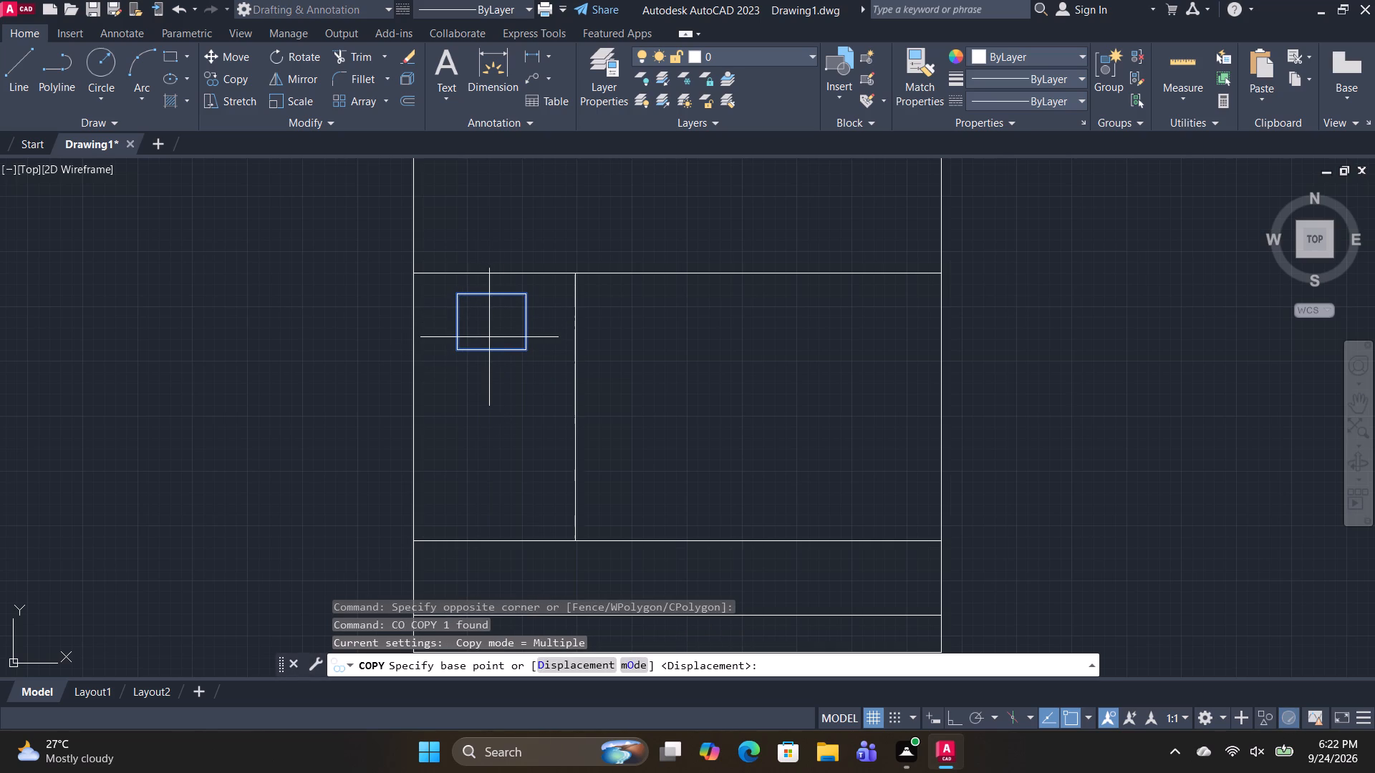
click(491, 319)
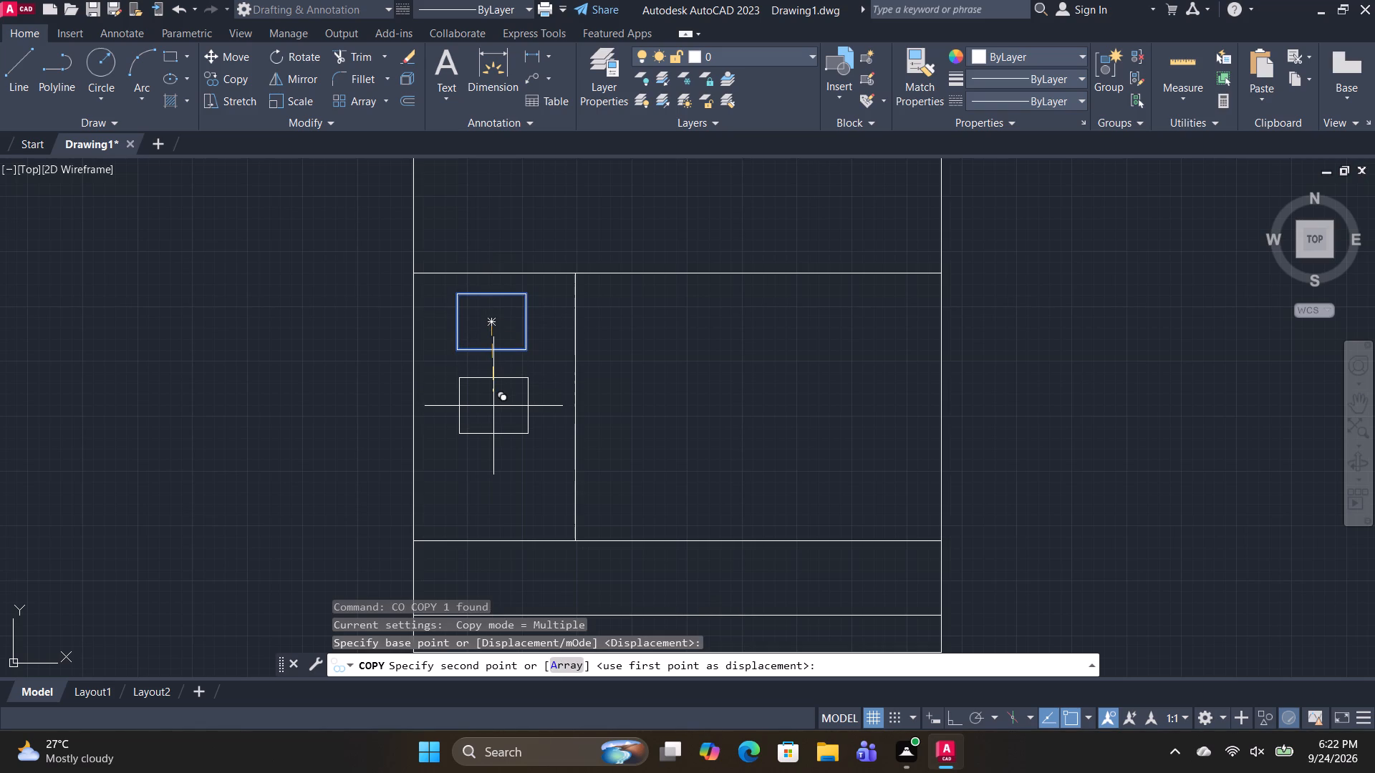
text(A)
key(space)
key(3)
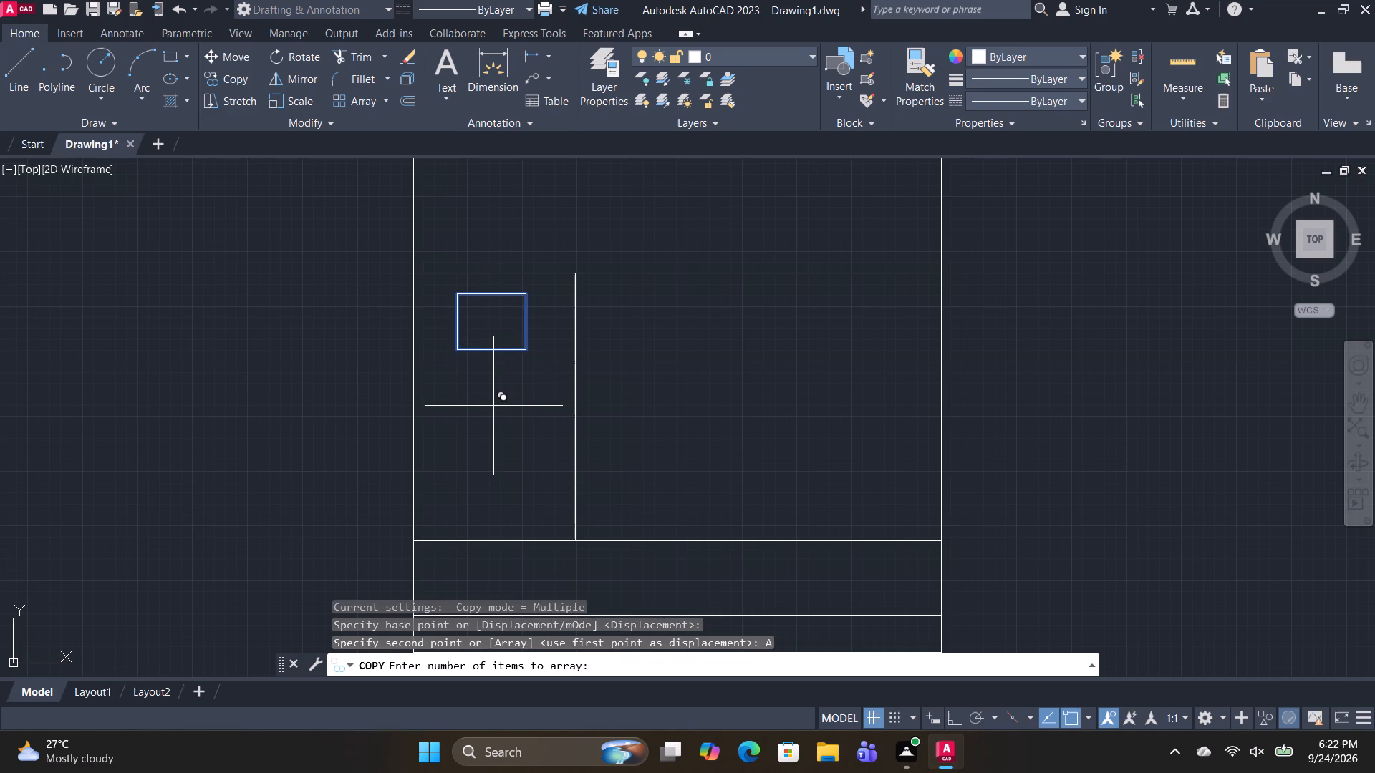
key(Return)
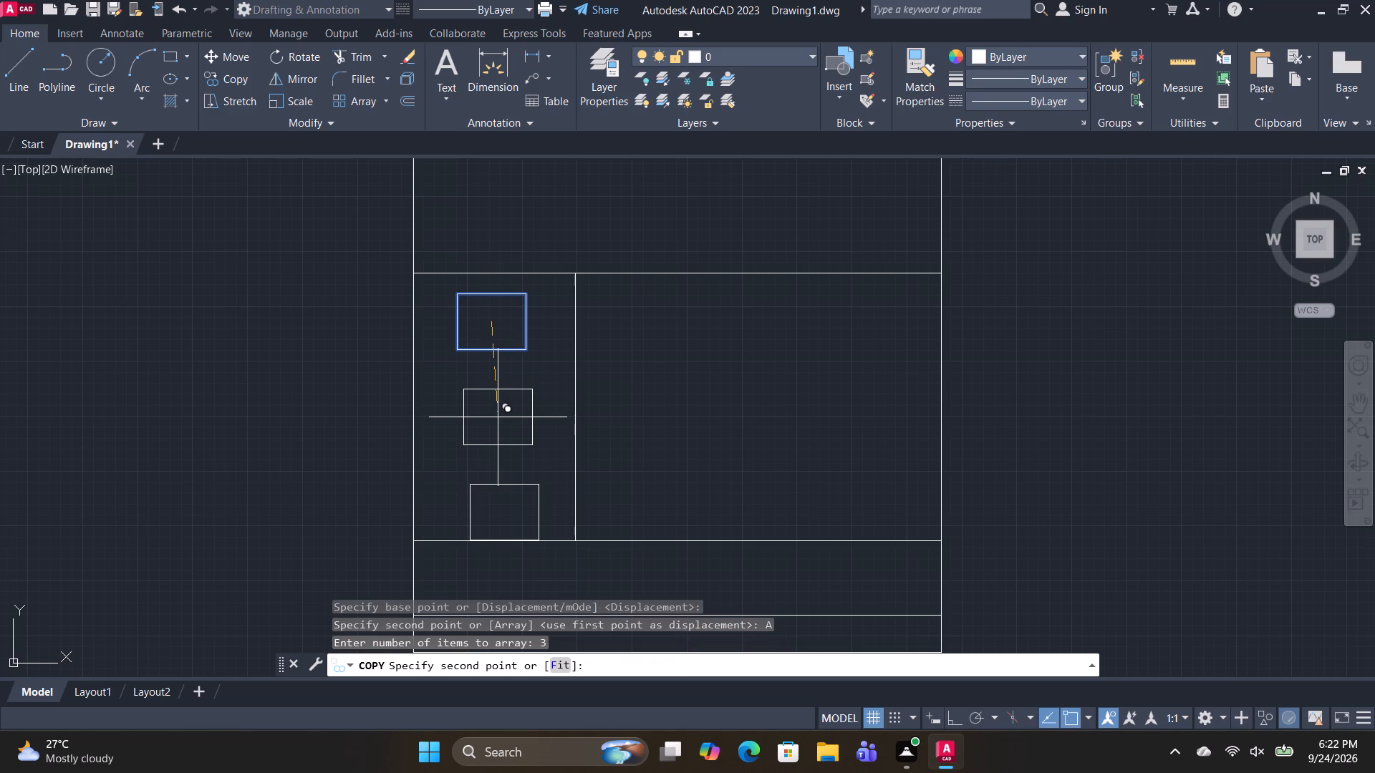
text(F)
key(space)
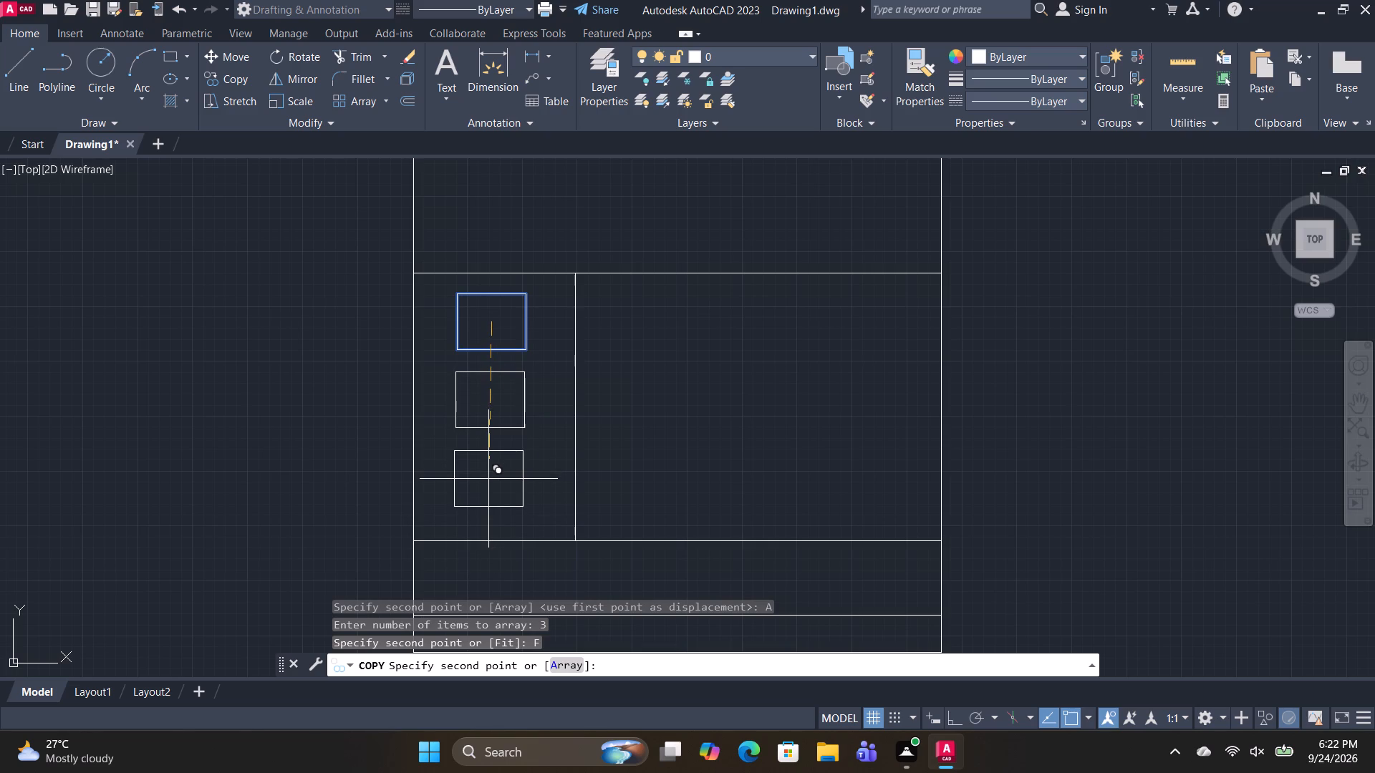
click(947, 718)
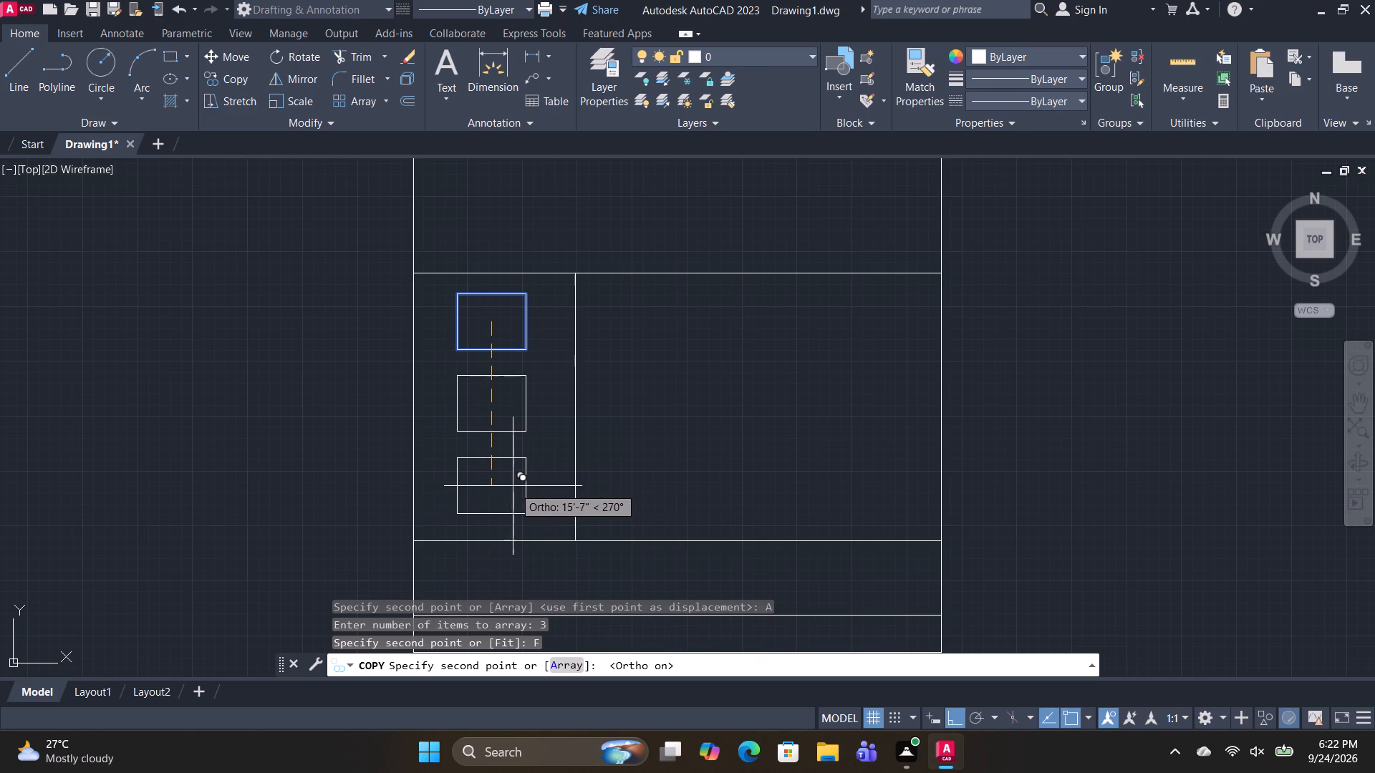
click(506, 488)
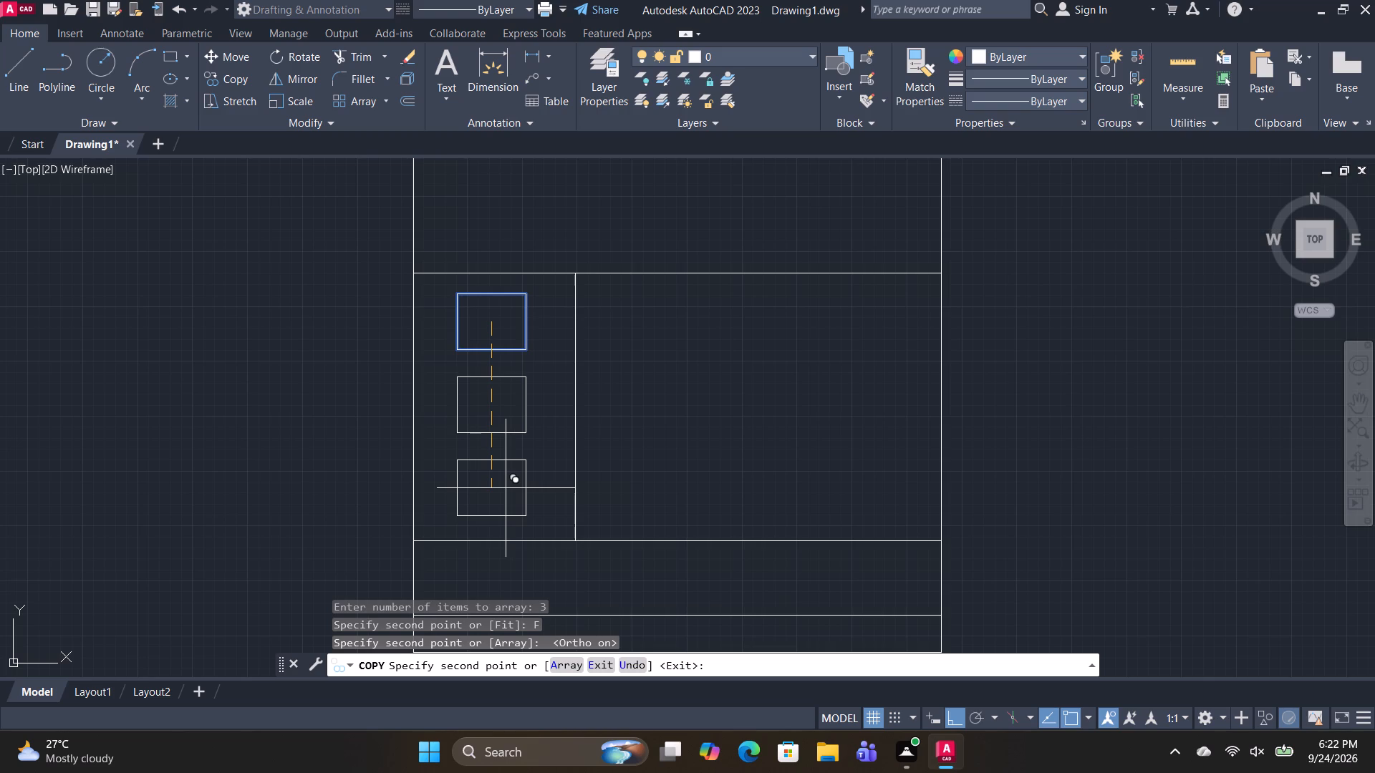
Place another copy of the rectangle in the strip below the compartment, about 24'-1" straight below the original.
middle_drag(640, 510, 606, 401)
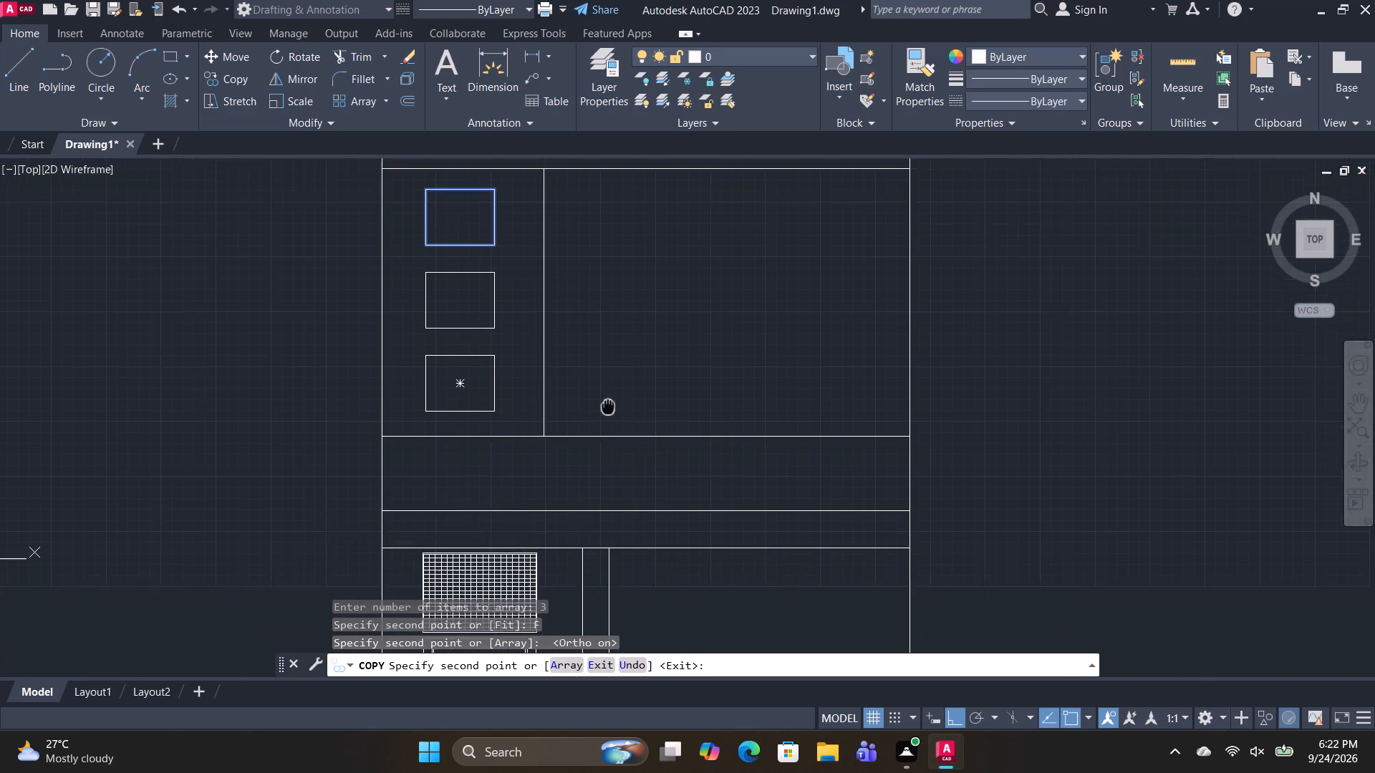
middle_drag(606, 401, 591, 373)
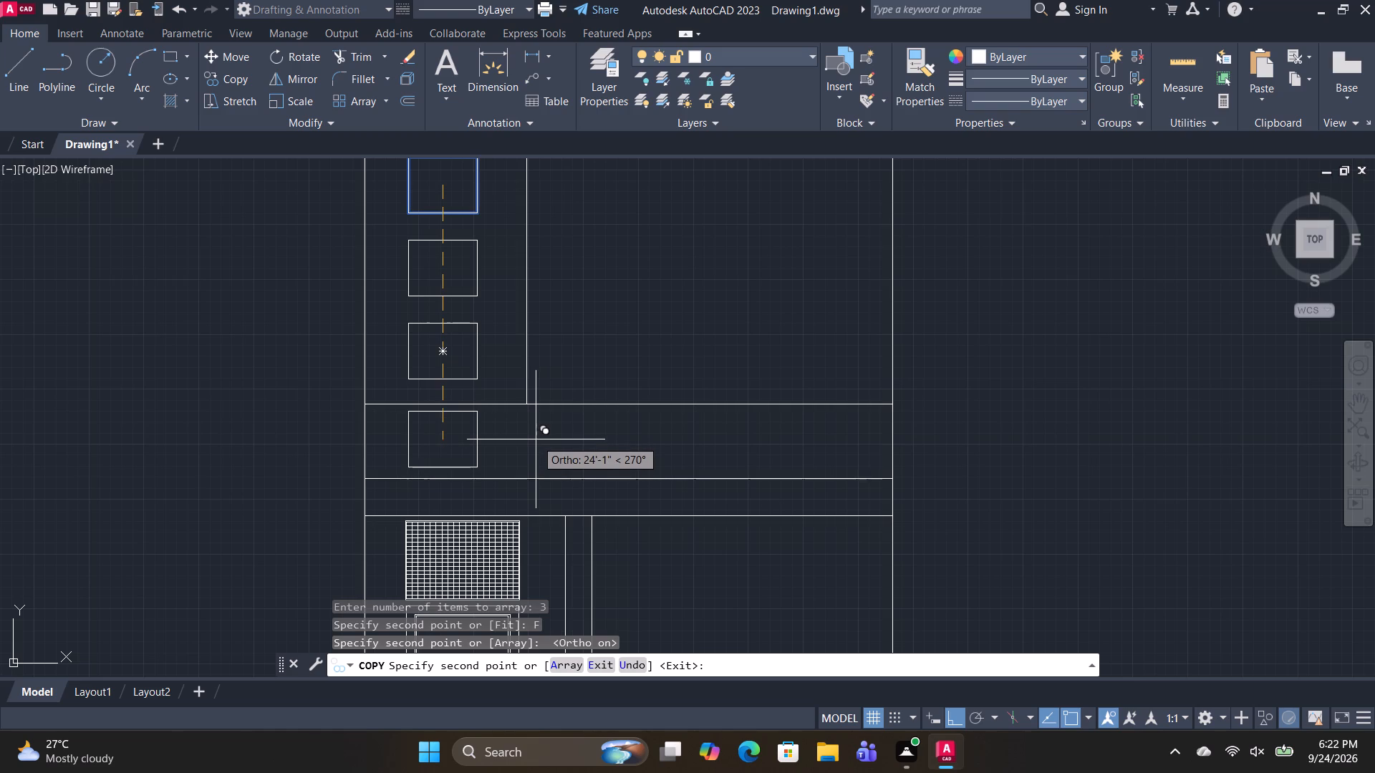
click(536, 439)
key(Escape)
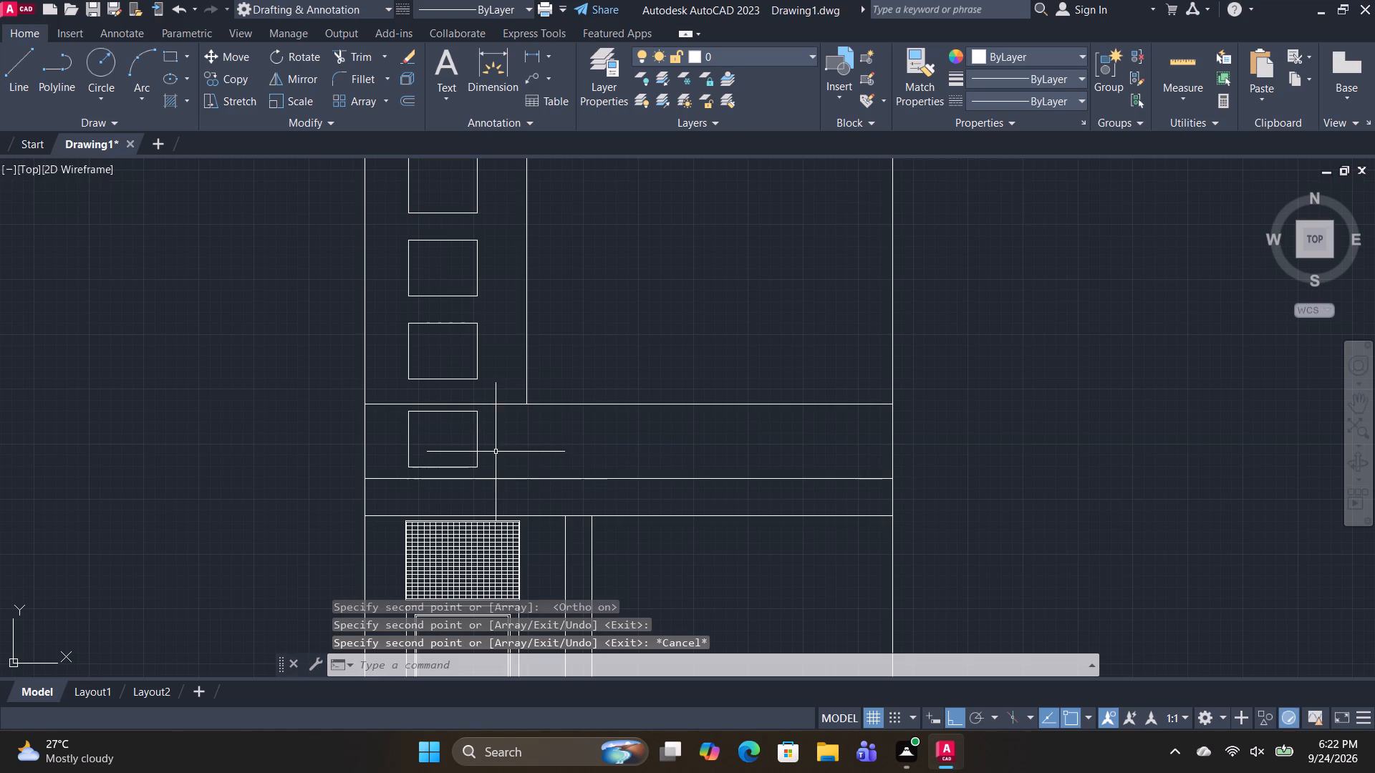
Copy the strip's rectangle horizontally to the right three times, forming a row along the strip.
click(496, 451)
click(445, 435)
text(CO)
key(space)
click(446, 437)
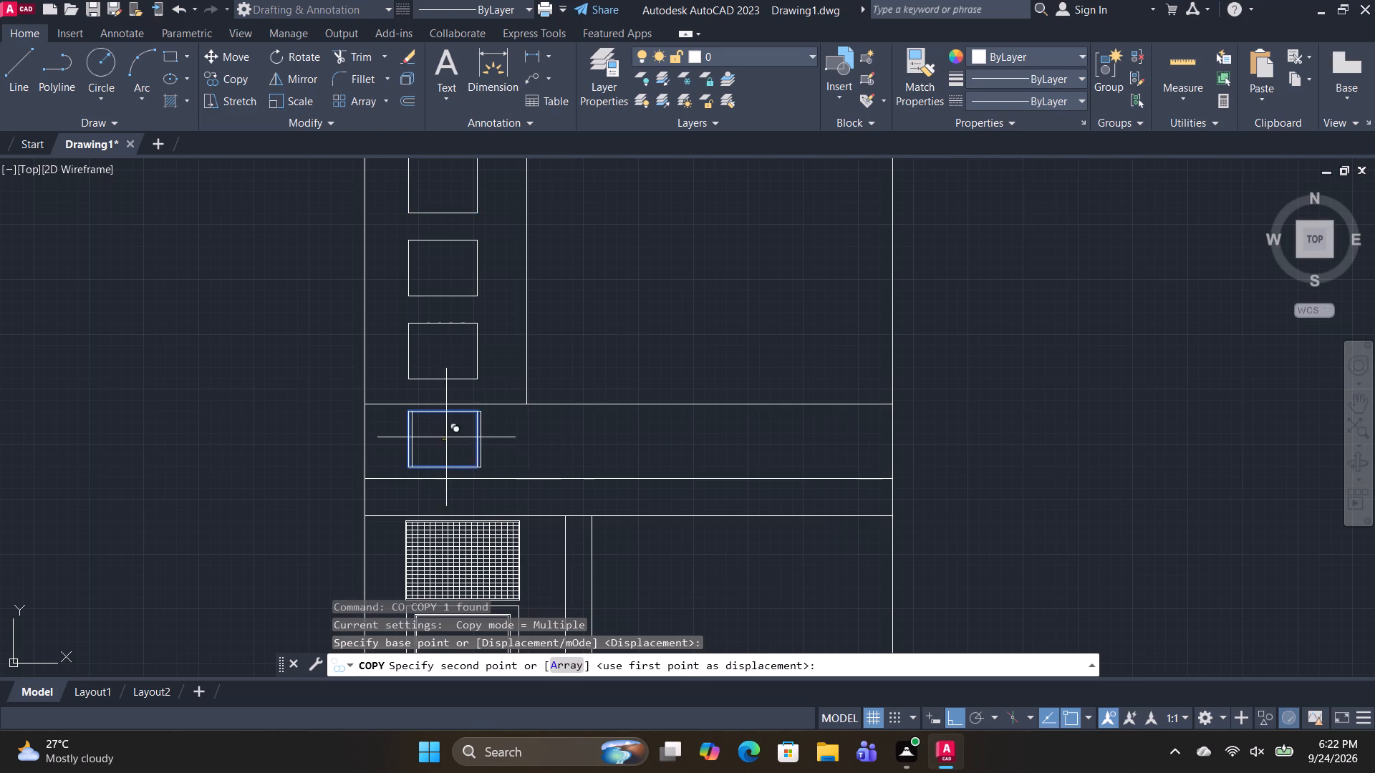
click(578, 430)
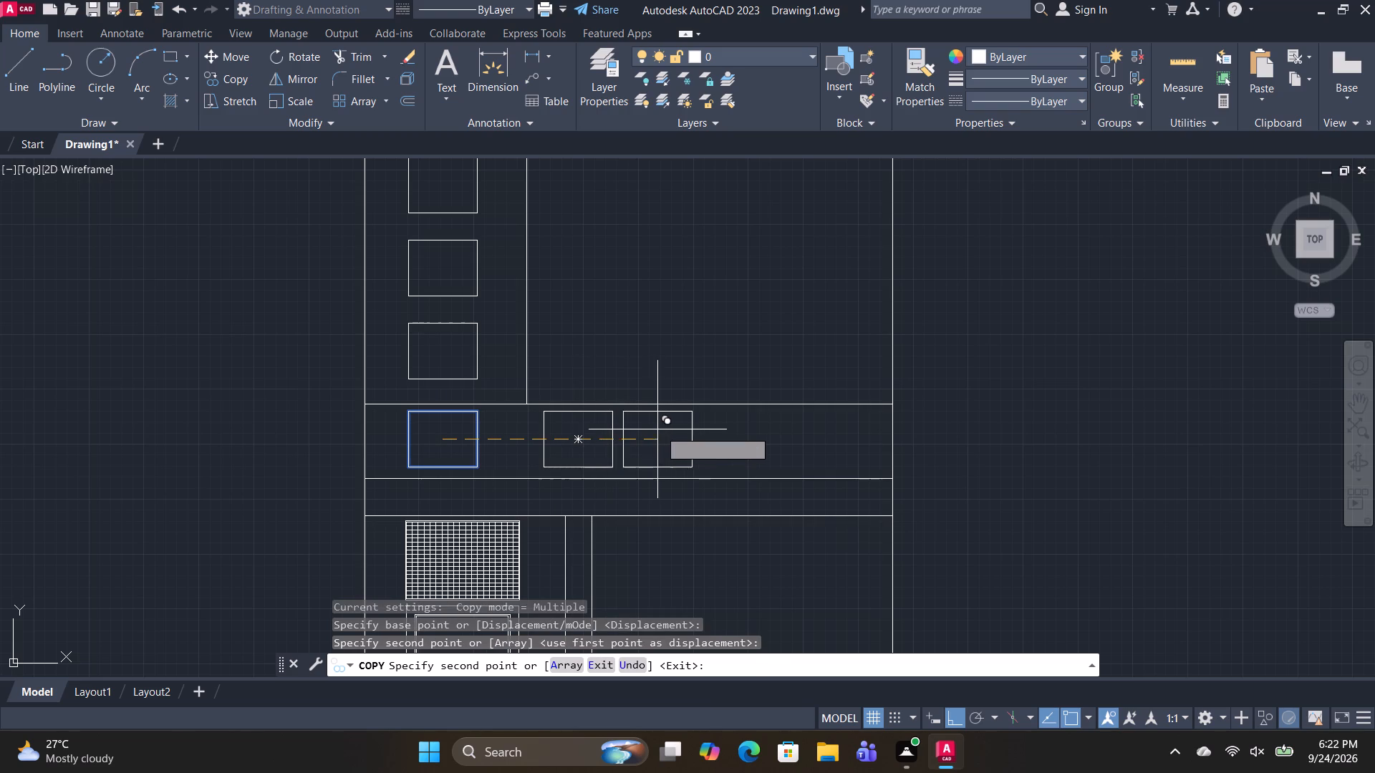
click(660, 424)
click(740, 432)
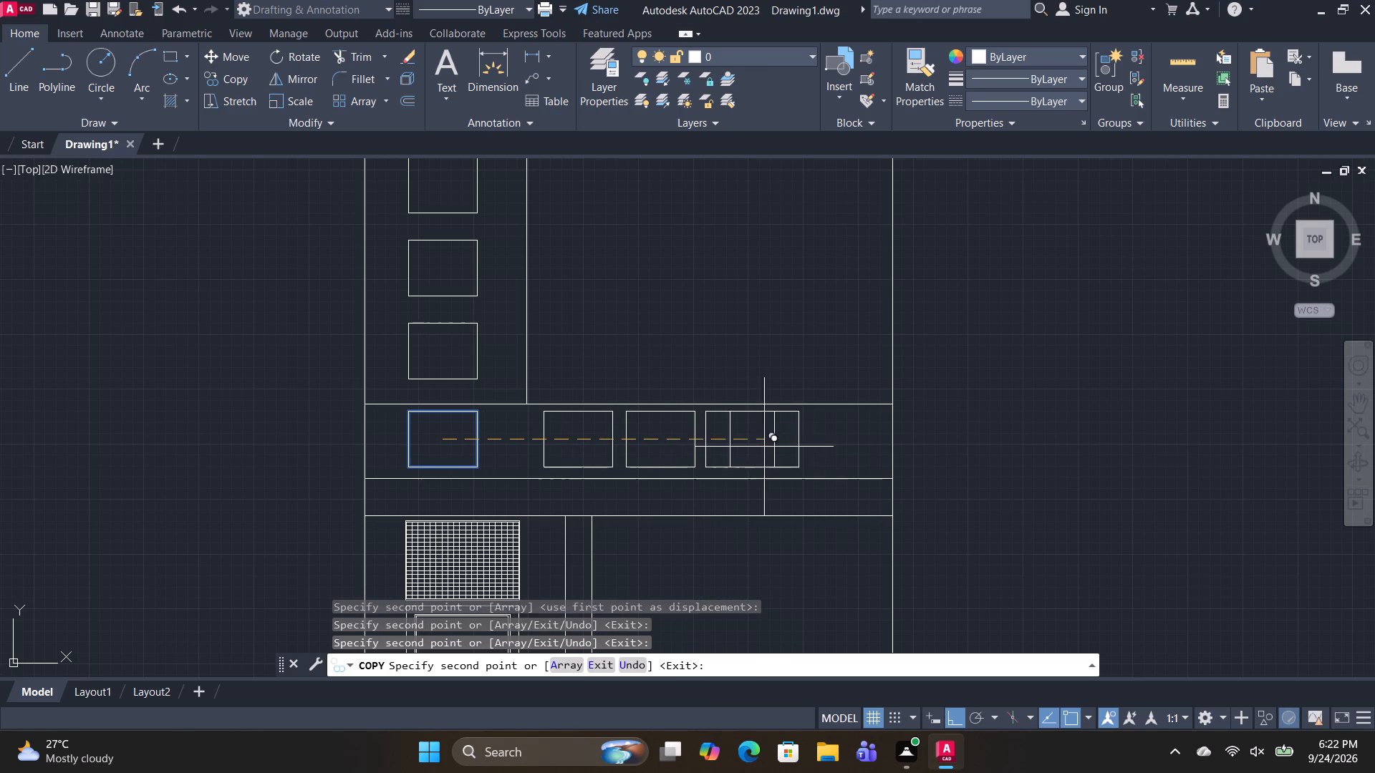
key(Escape)
Erase the original leftmost rectangle in the strip, leaving the row of three copies.
click(497, 453)
click(459, 432)
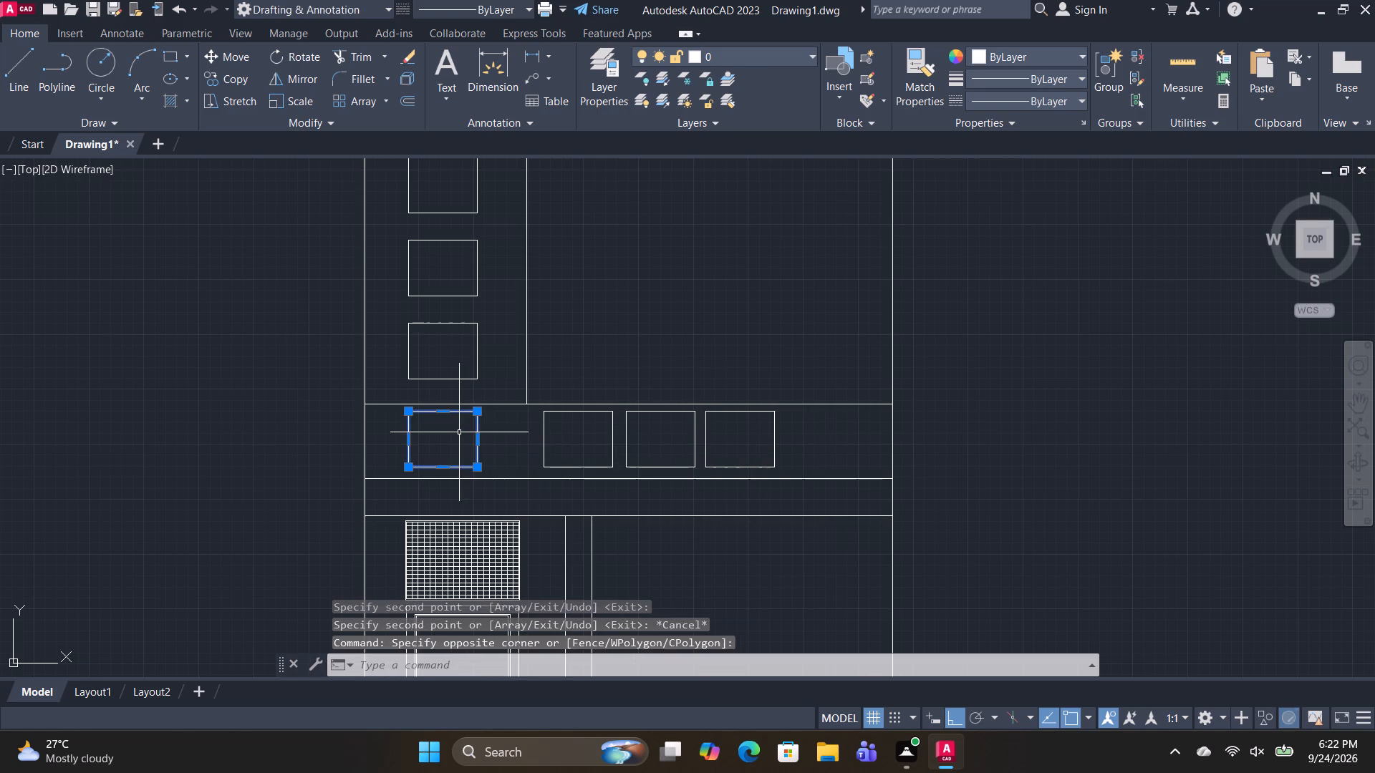
key(Delete)
Stretch the right sides of the three stacked rectangles toward the vertical divider to widen them together.
scroll(501, 364, down, 1)
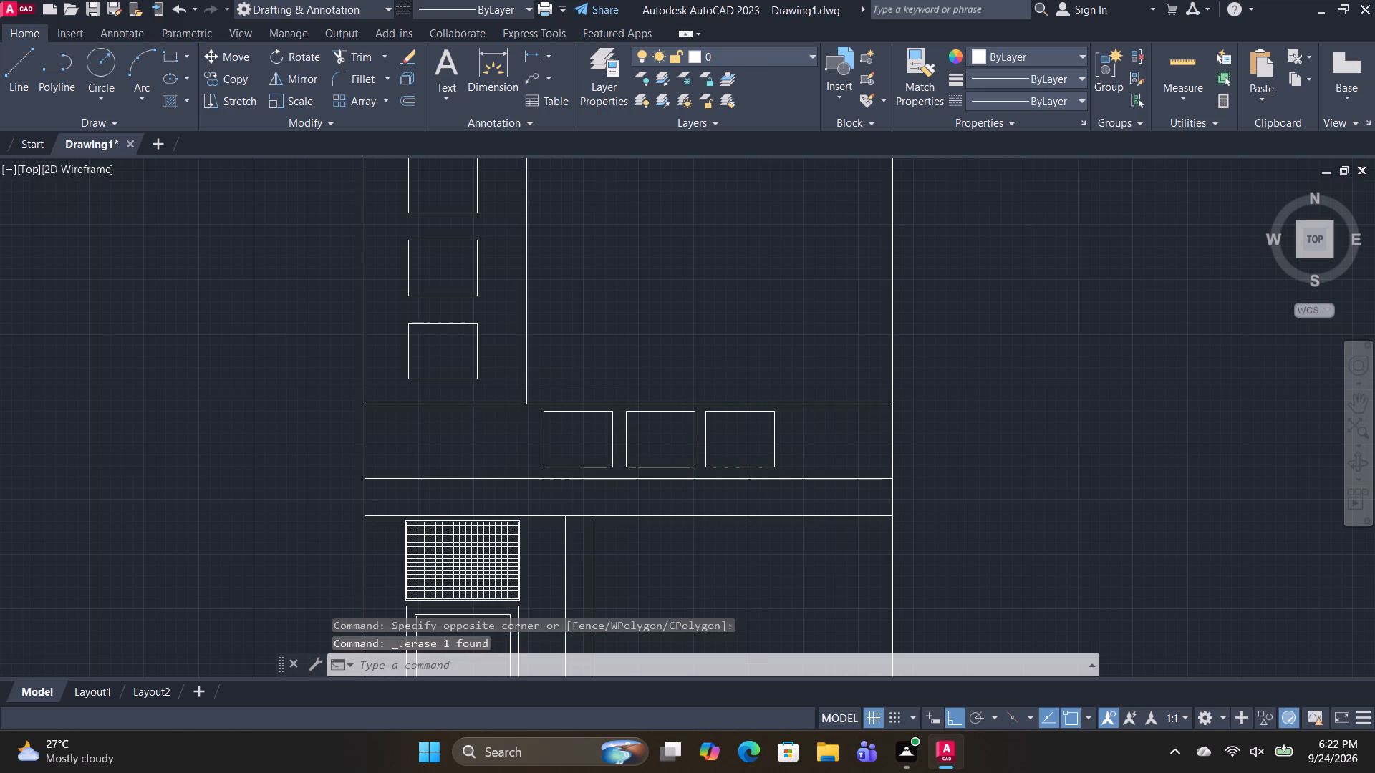
click(505, 377)
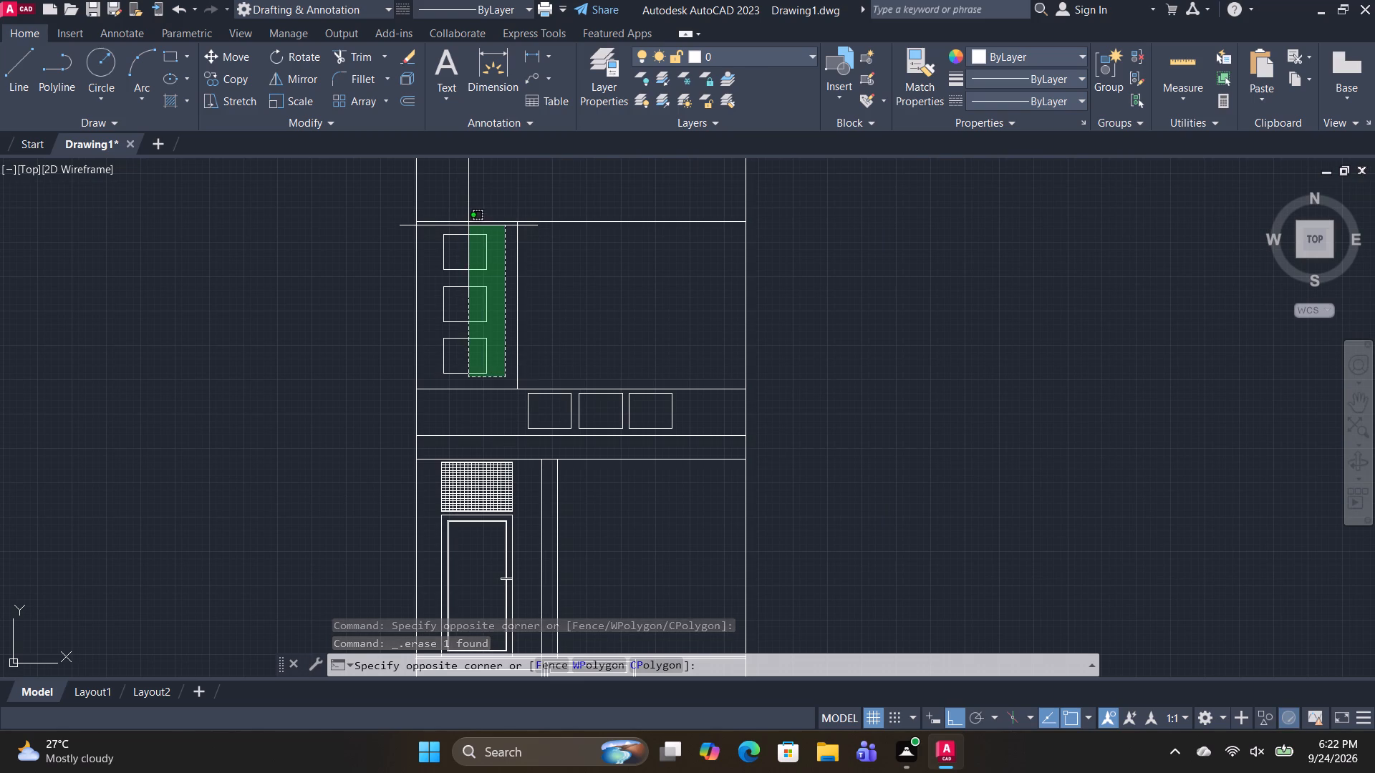
click(468, 225)
text(STE)
key(BackSpace)
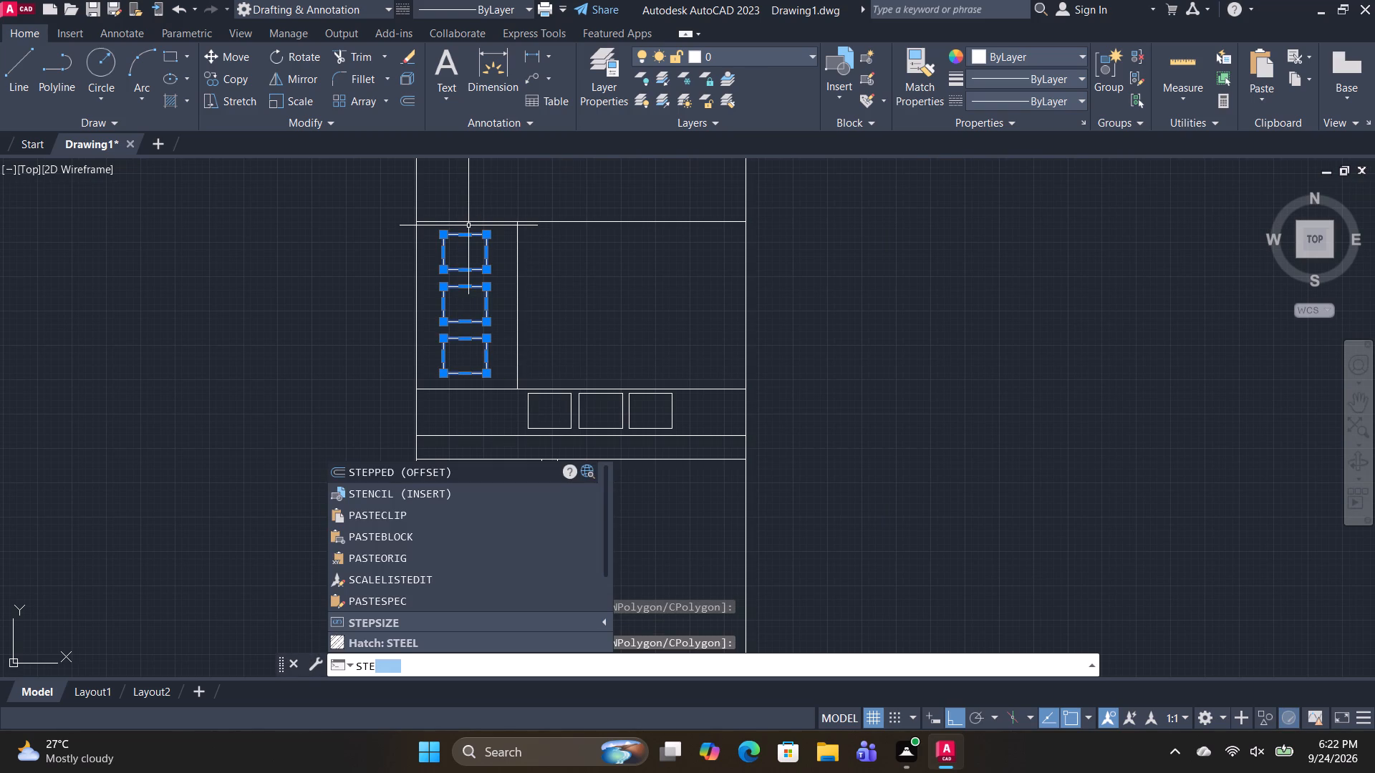
key(BackSpace)
text(R)
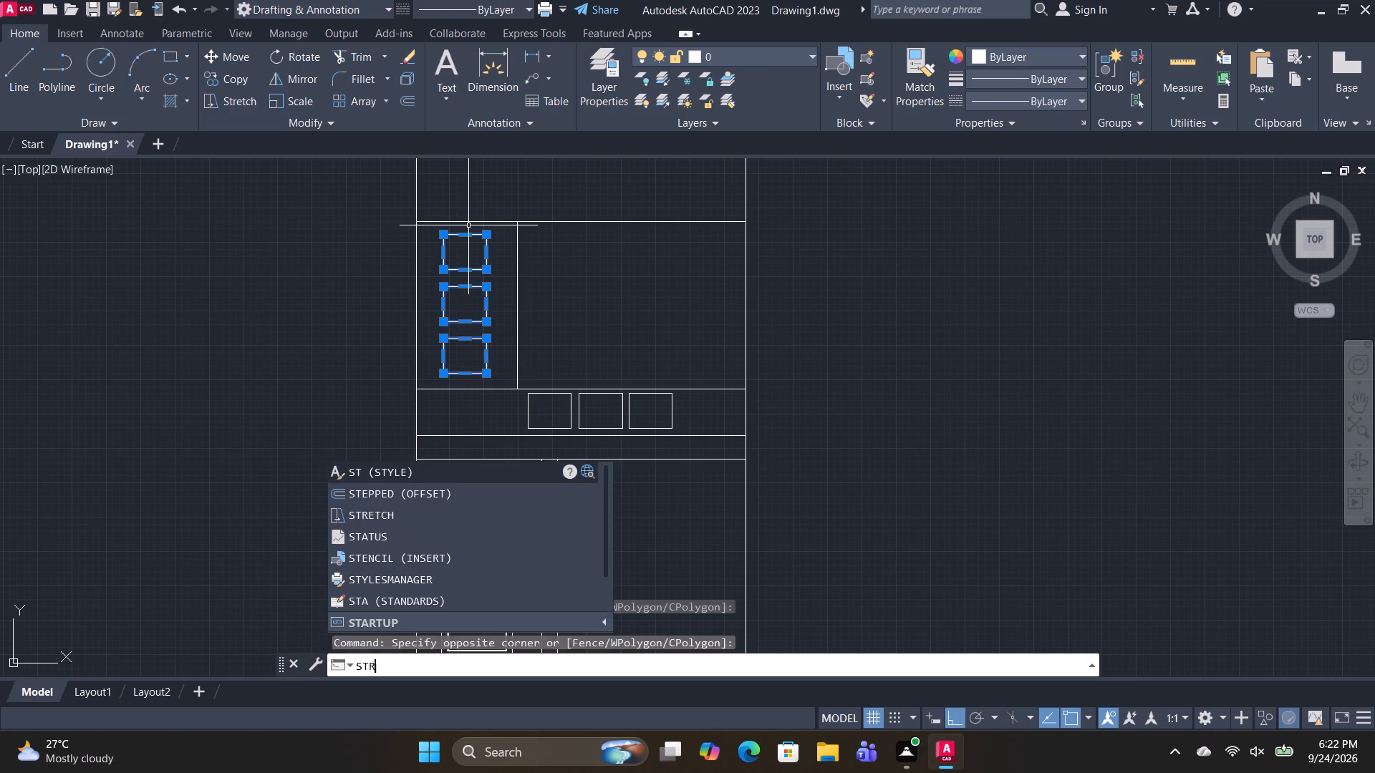
key(space)
click(484, 301)
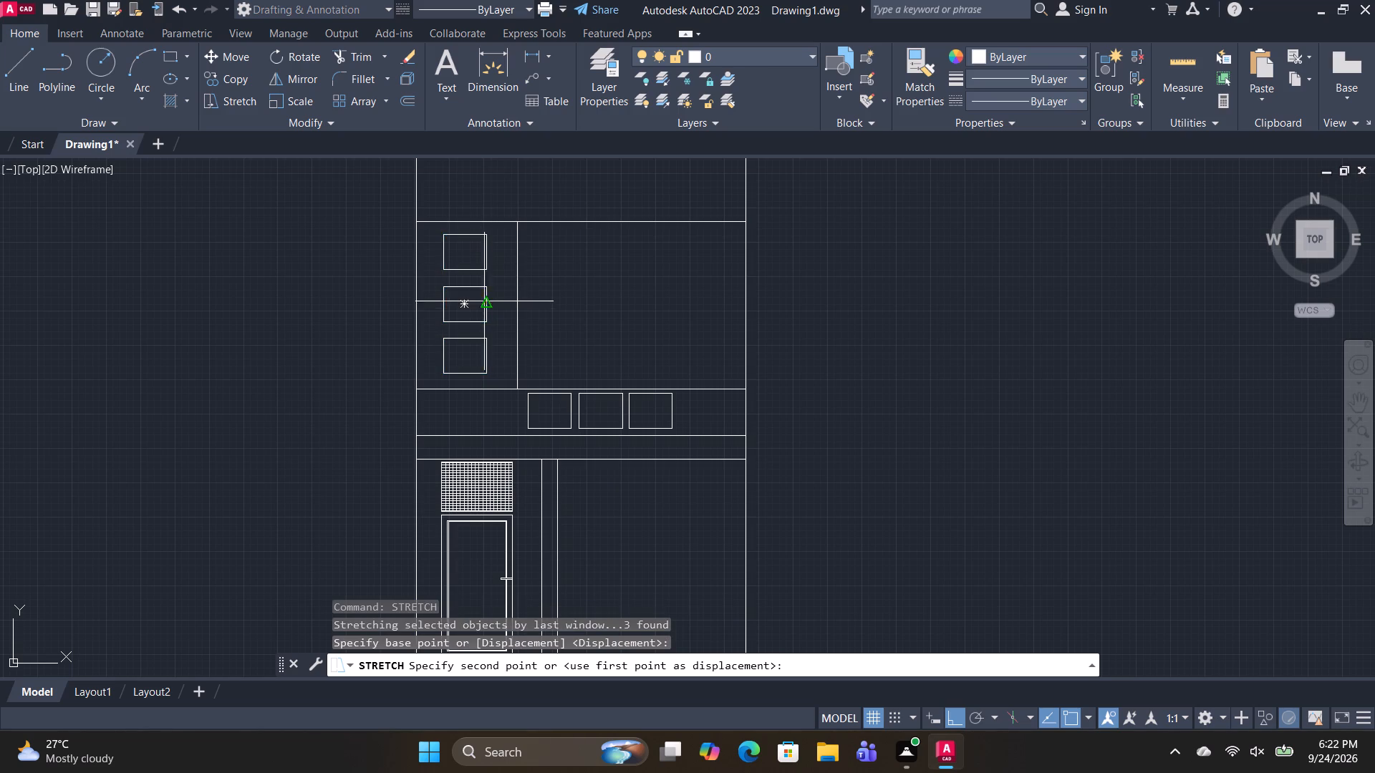
click(507, 300)
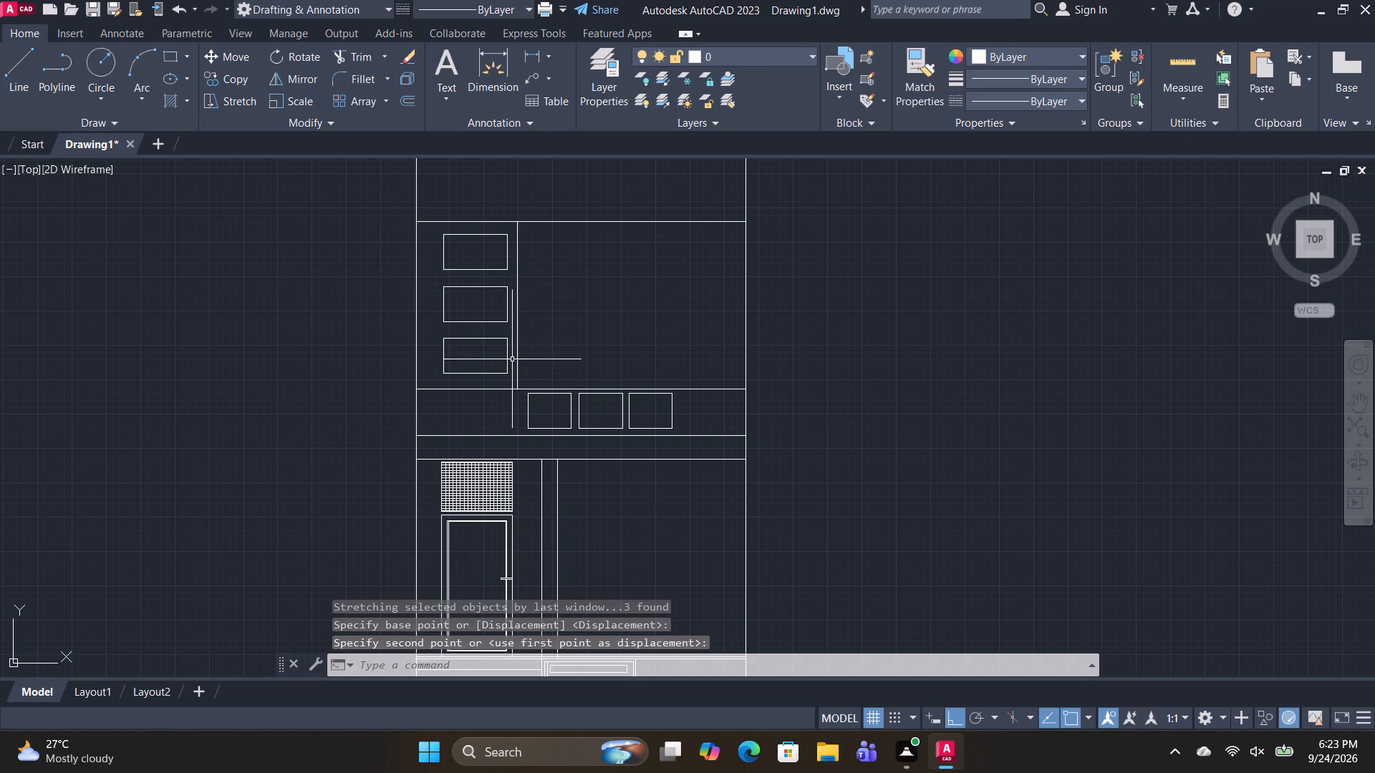
Move the three widened rectangles left in two small shifts to centre them in the narrow compartment.
click(513, 369)
click(472, 238)
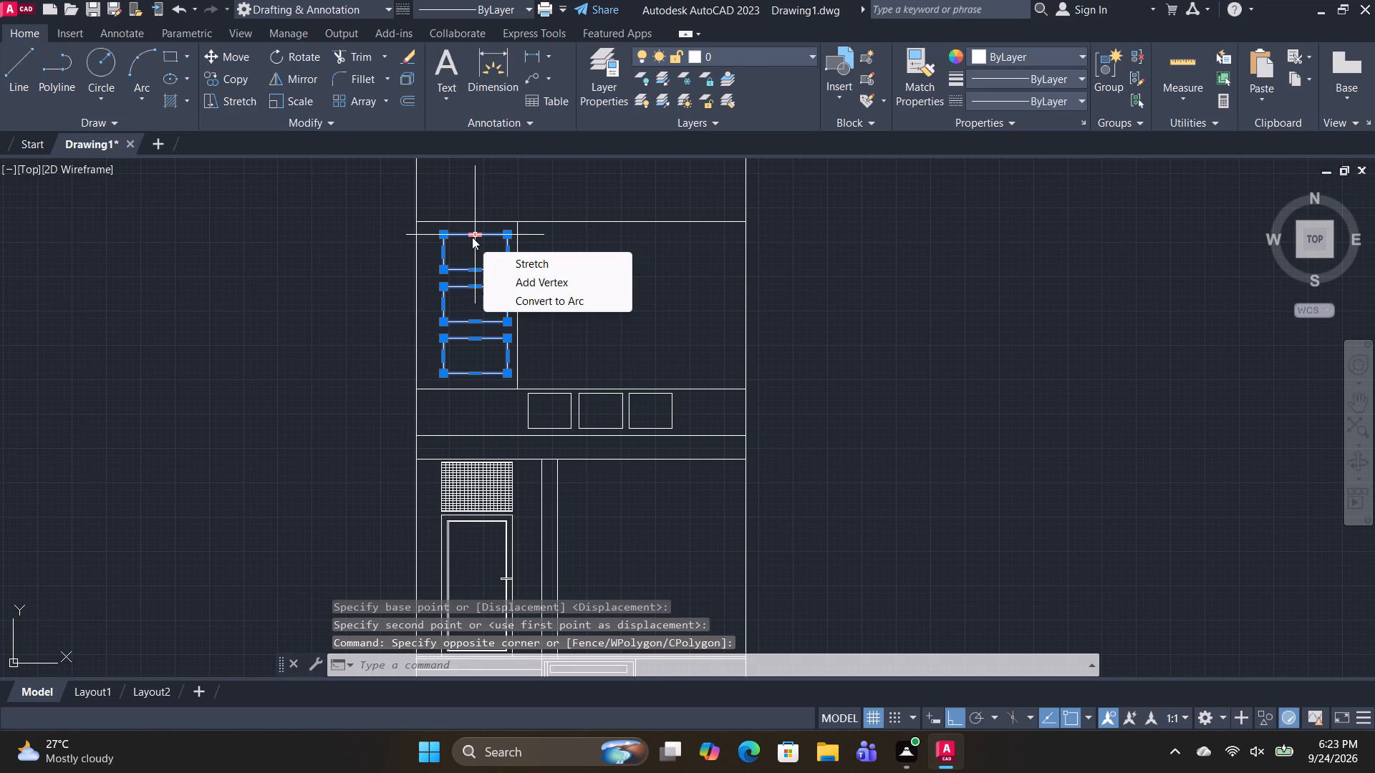
text(M)
key(space)
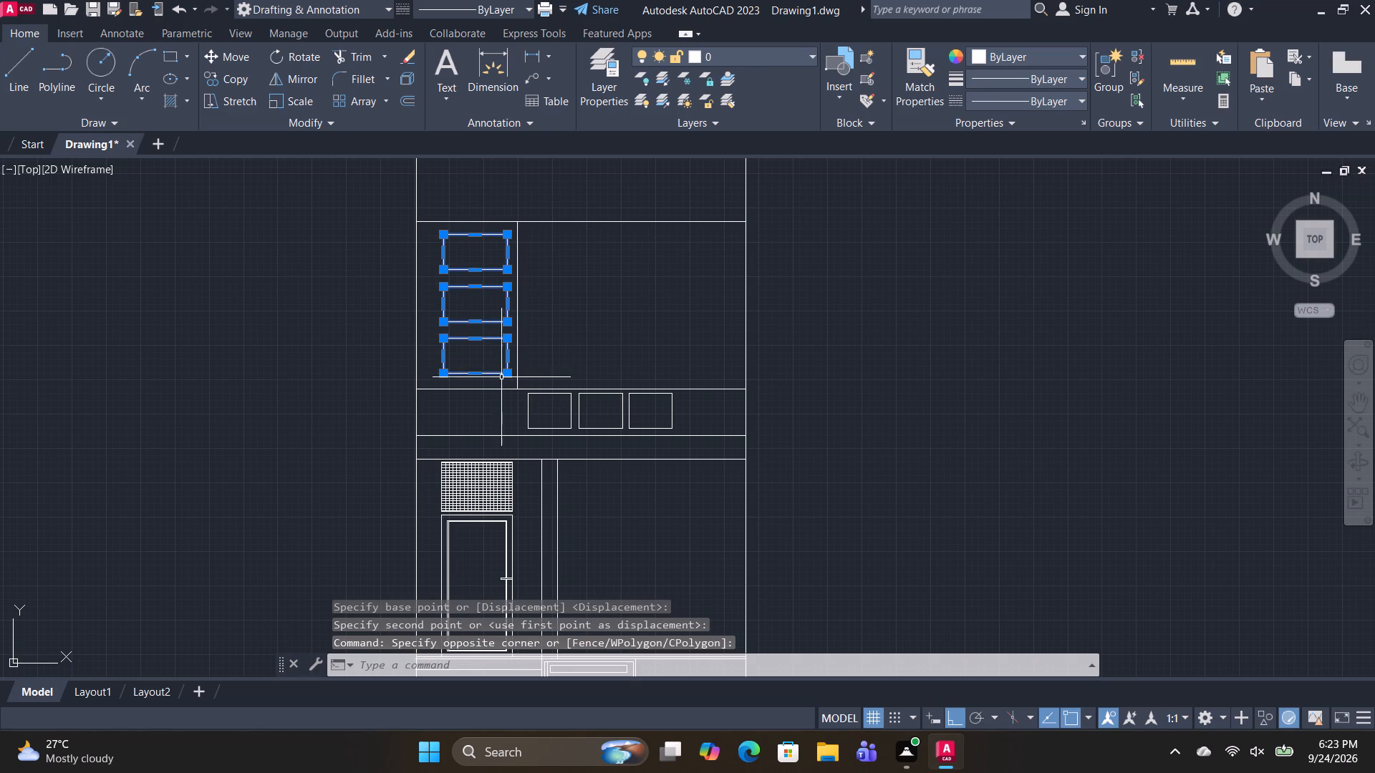
text(M)
key(space)
click(506, 376)
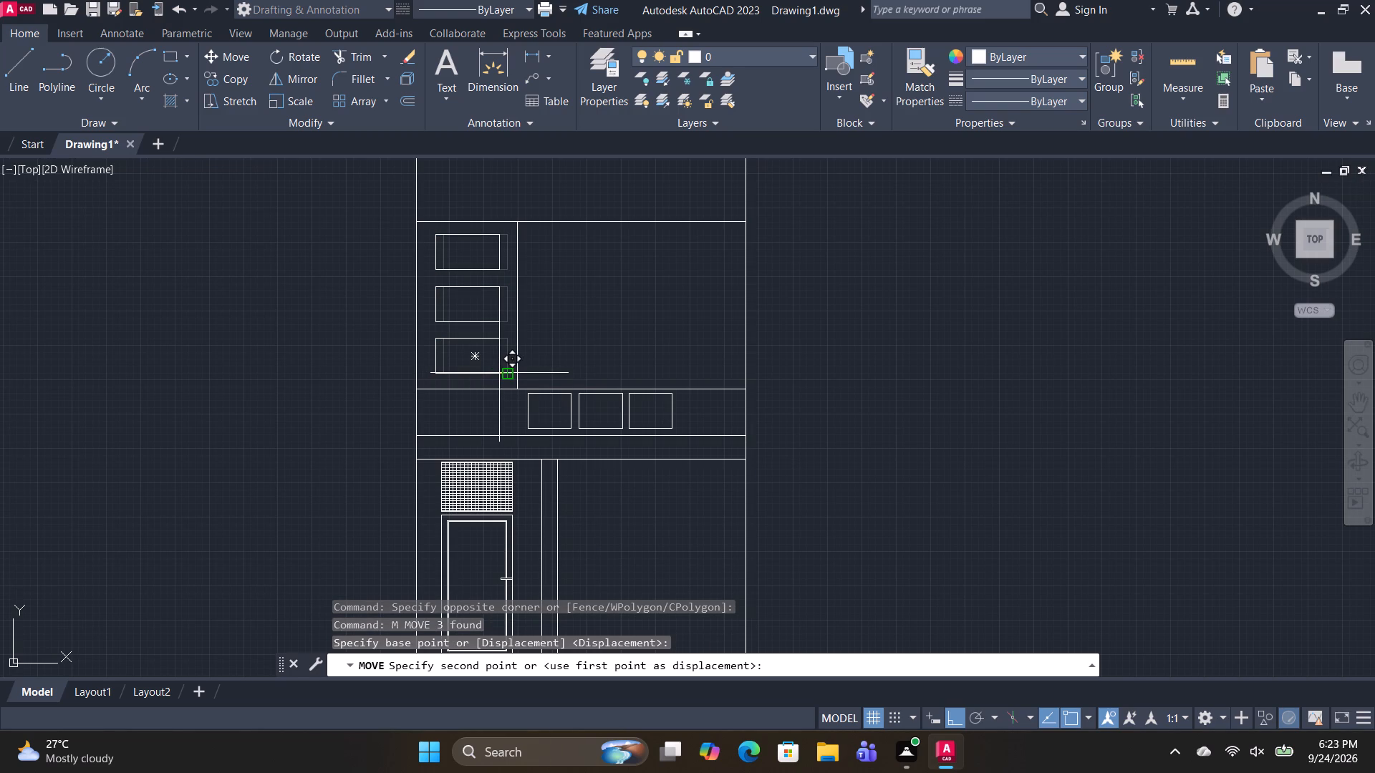
click(499, 373)
scroll(506, 358, up, 1)
click(460, 399)
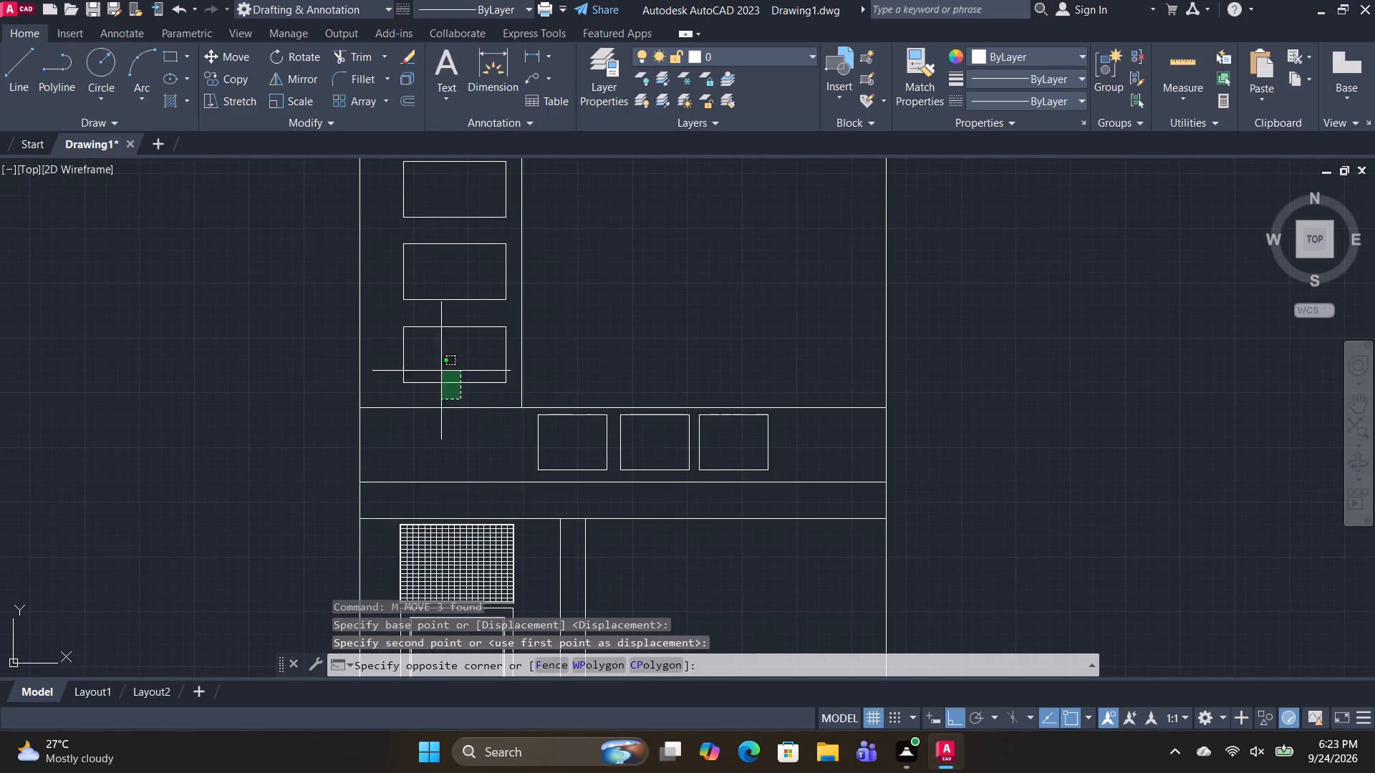
click(384, 165)
text(M)
key(space)
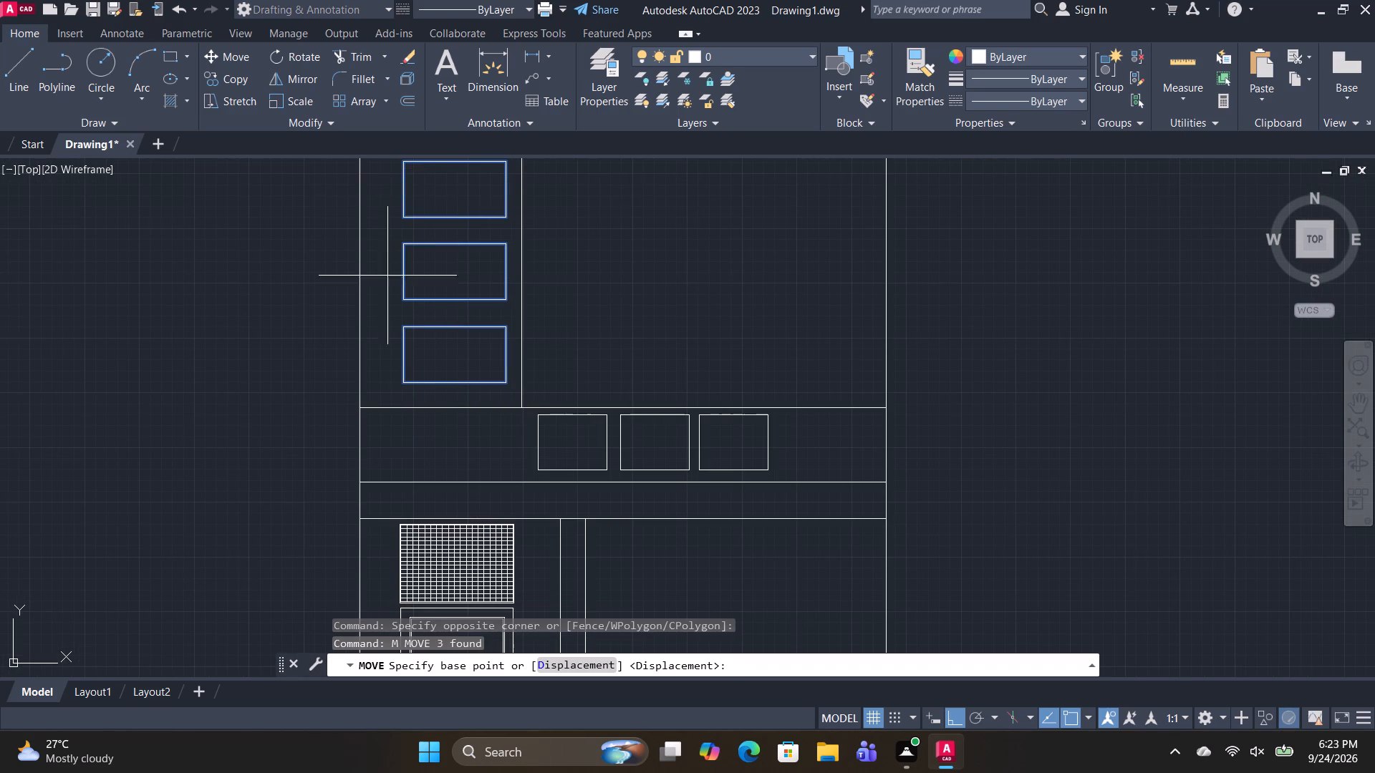
click(452, 380)
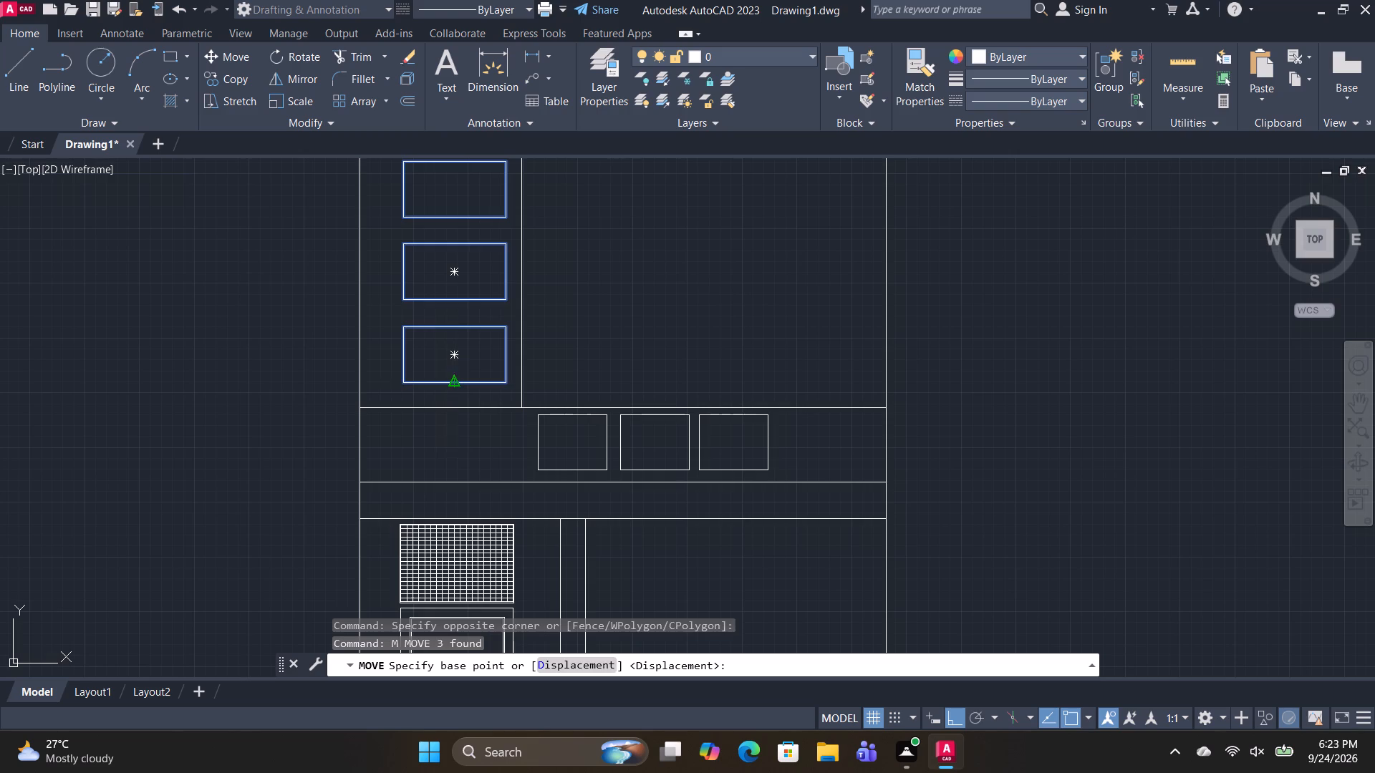
click(440, 386)
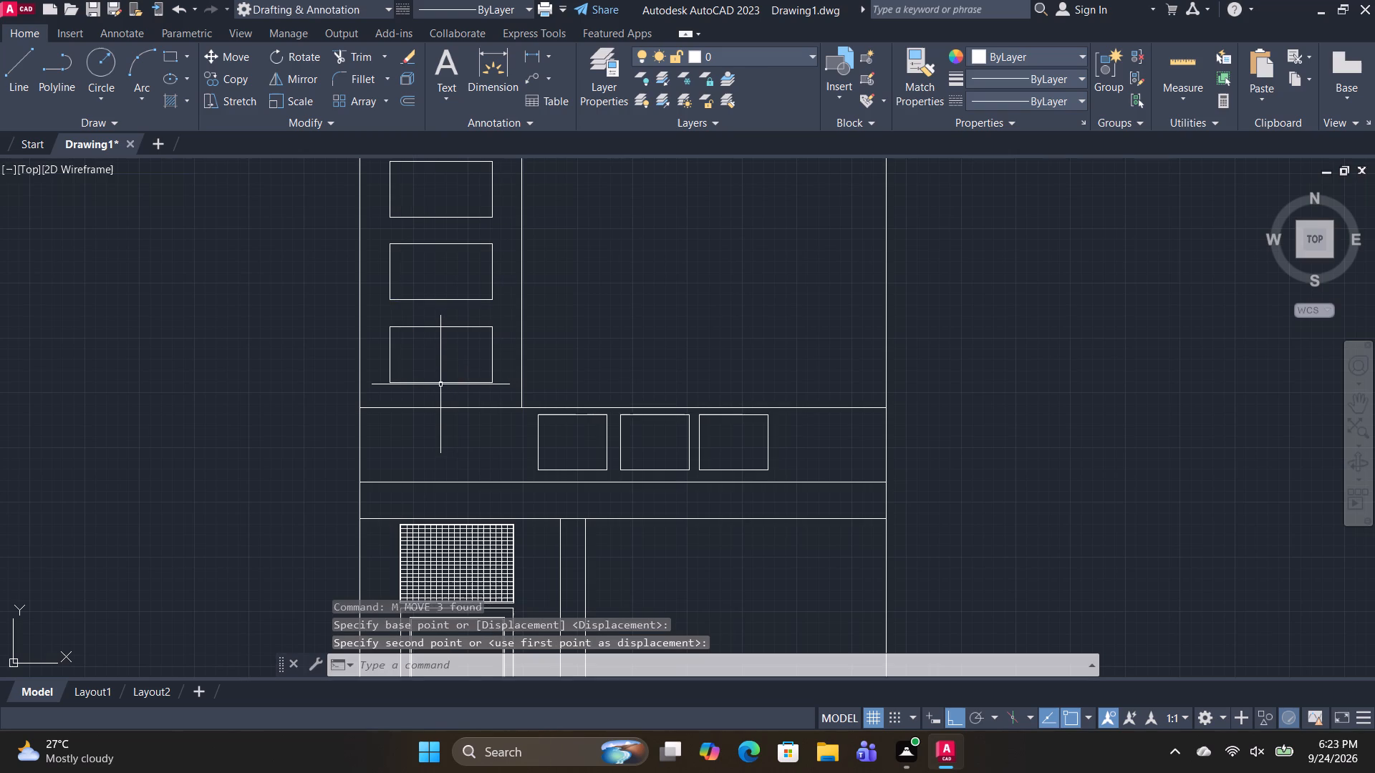
Draw two vertical lines across the strip's full height, just outside the right and left ends of the three-rectangle row.
scroll(559, 366, down, 2)
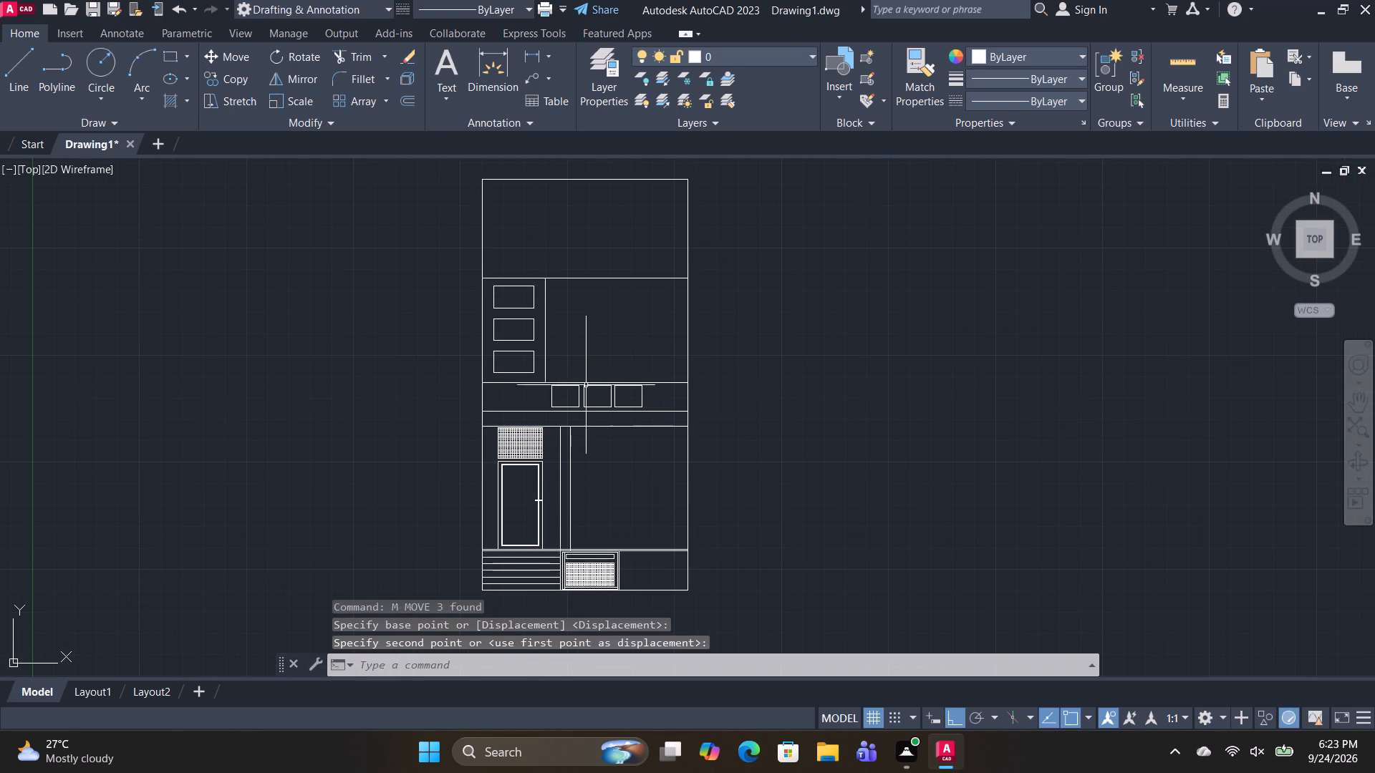
scroll(587, 394, up, 3)
scroll(525, 369, up, 1)
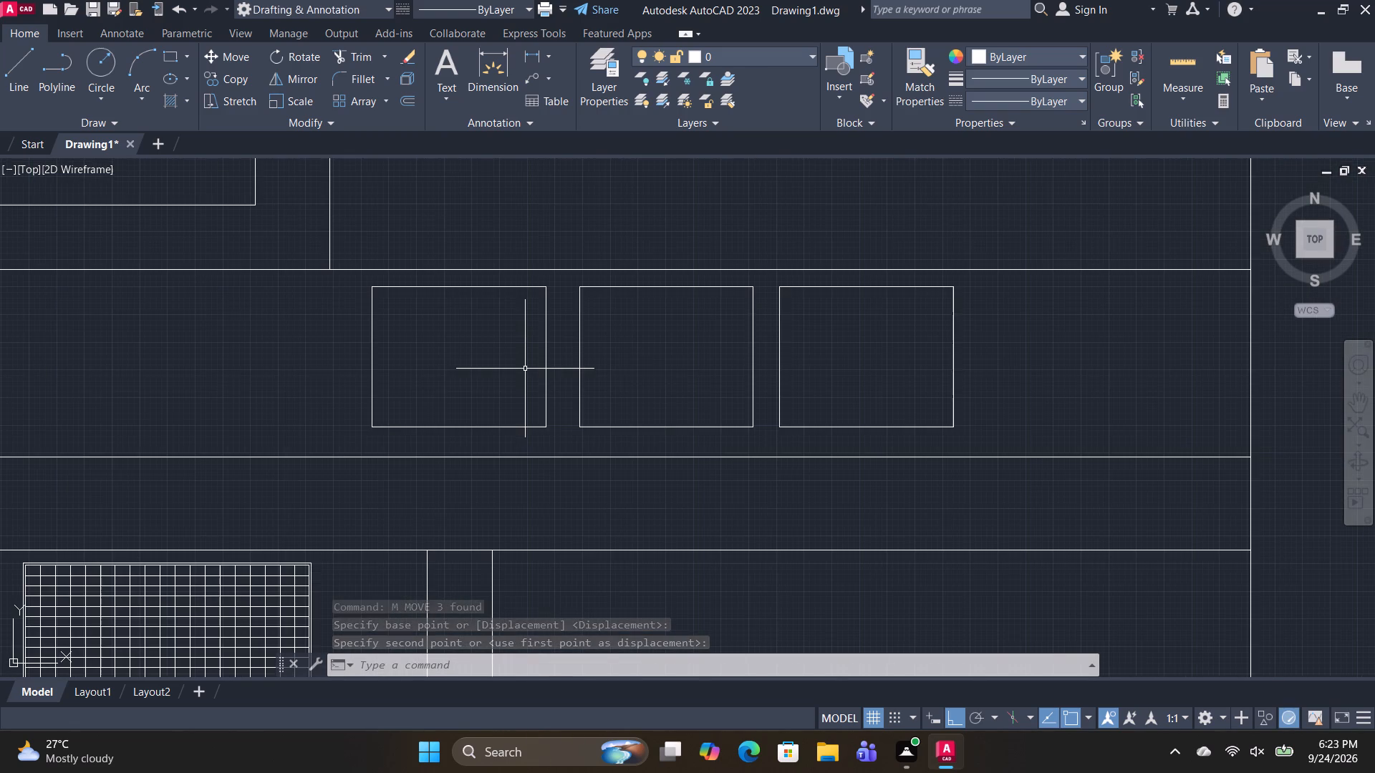
text(L)
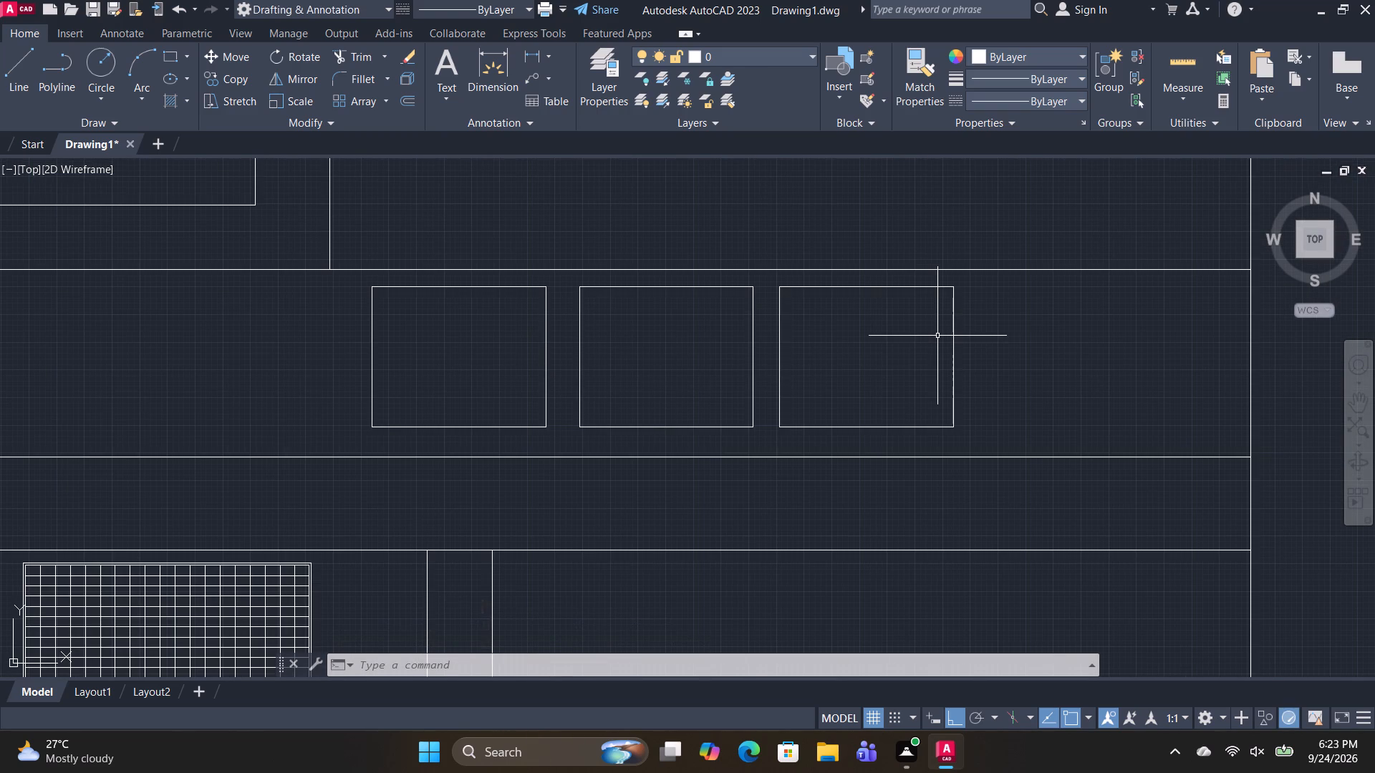
key(space)
middle_drag(1002, 377, 925, 369)
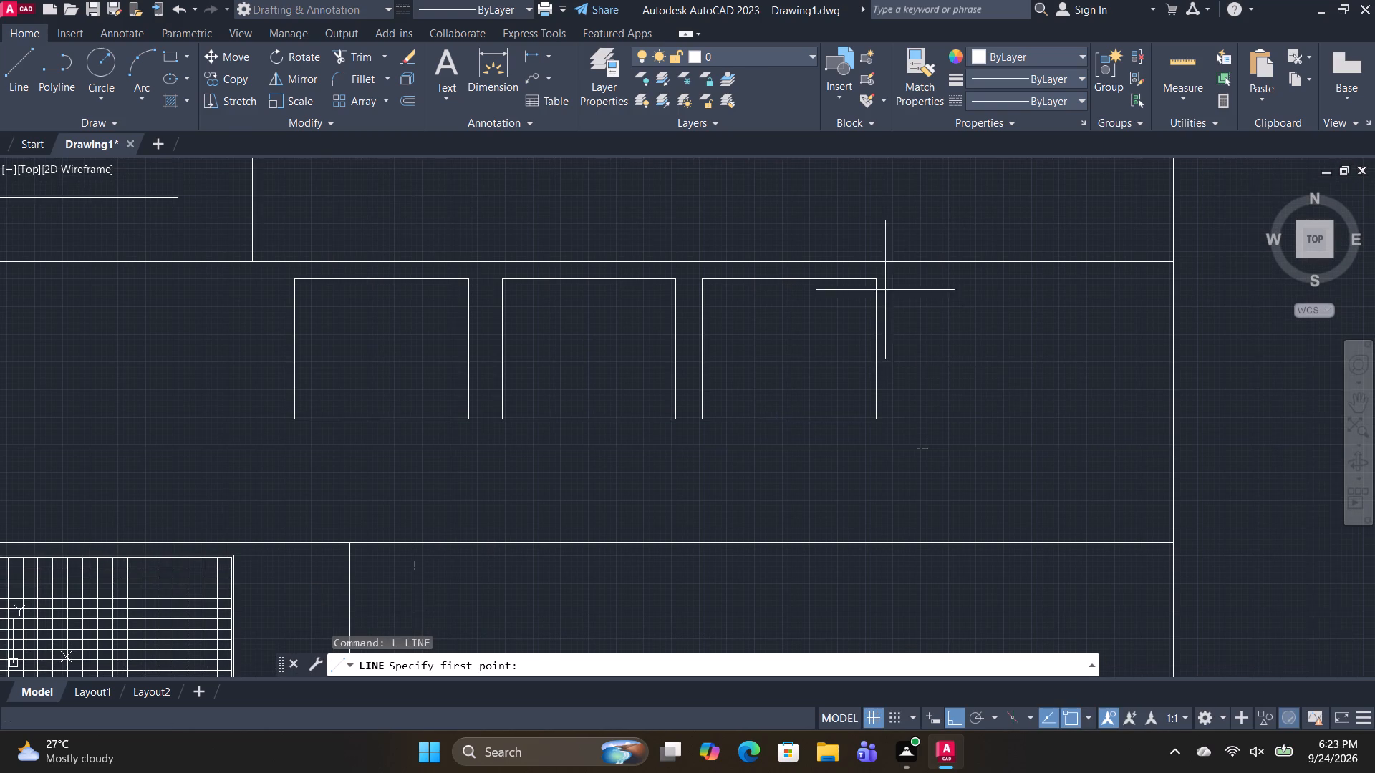
click(885, 263)
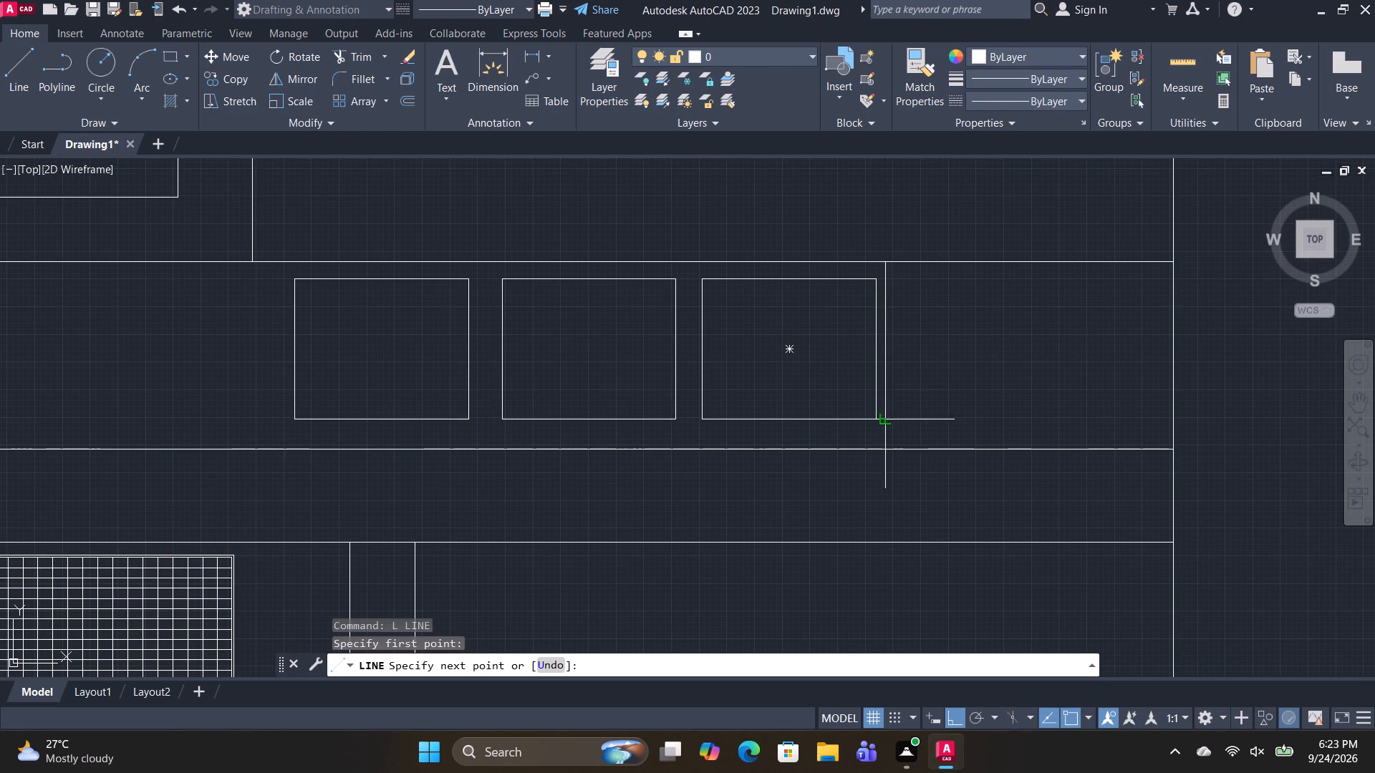
click(890, 450)
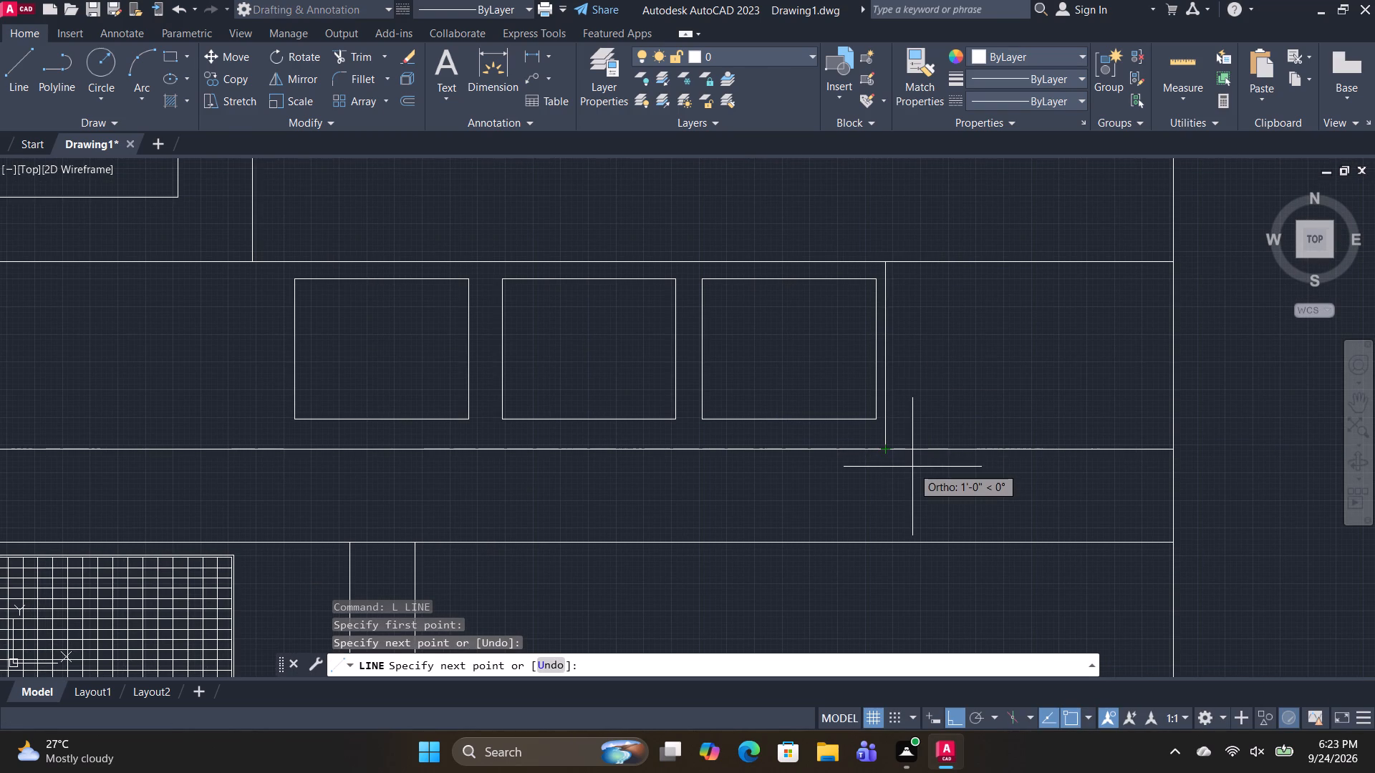
key(space)
key(space)
click(282, 263)
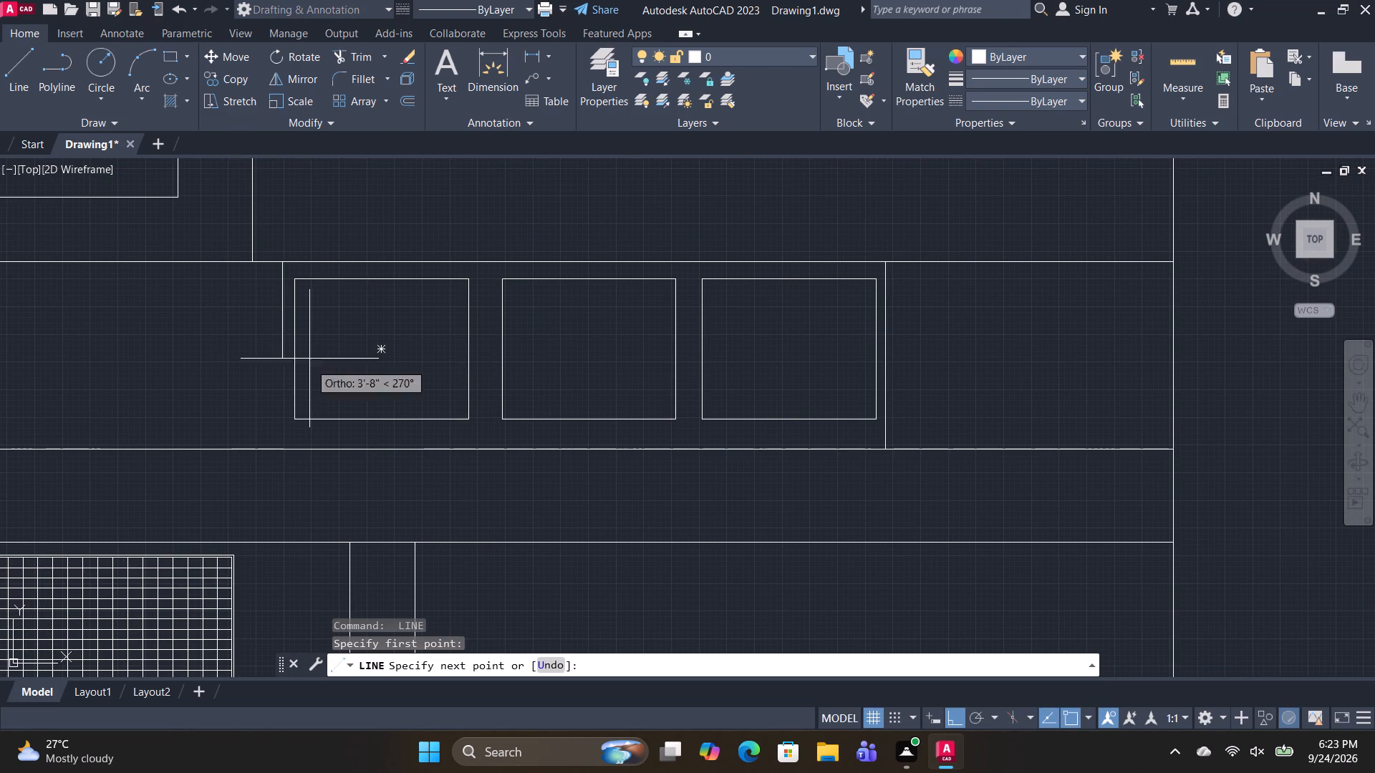
click(285, 447)
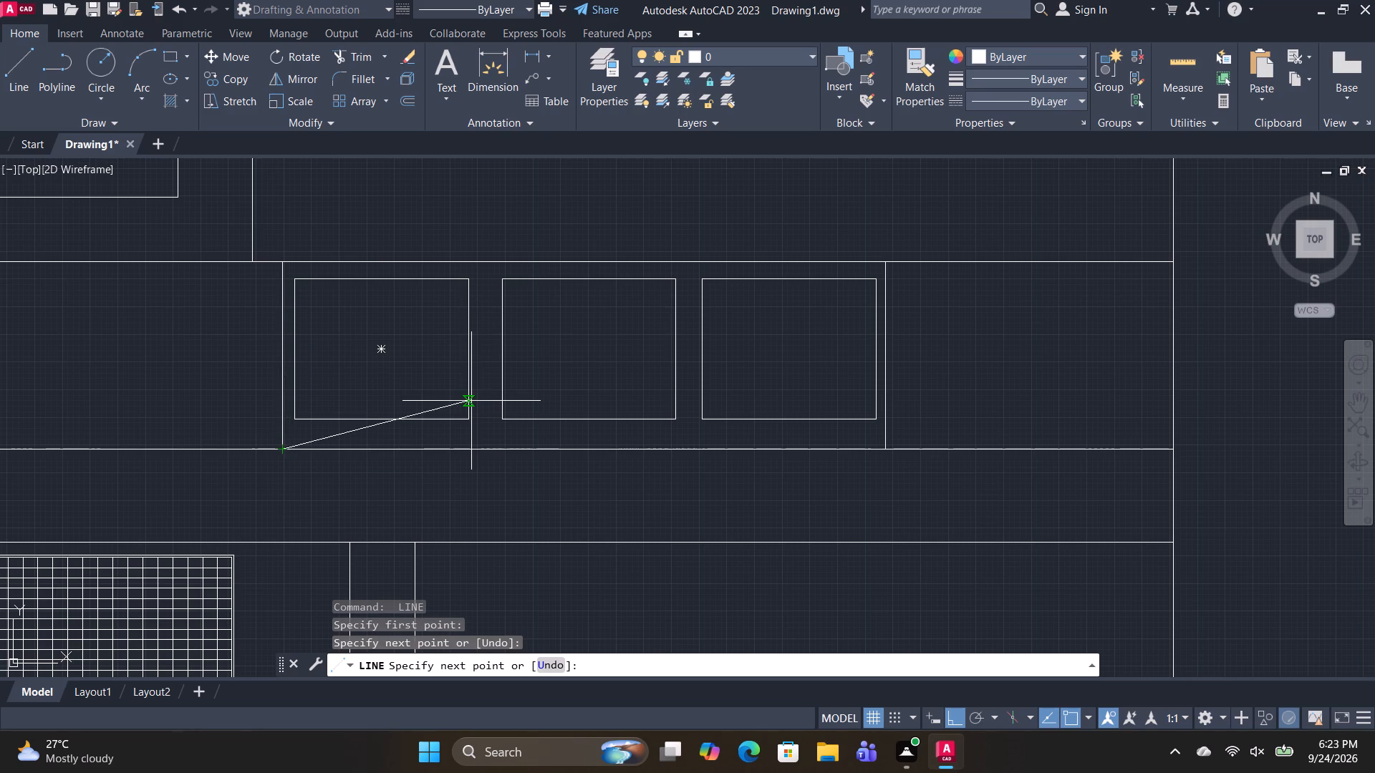
Continue the upper vertical divider straight down across the strip with a line, and erase the diagonal connecting segment.
click(249, 266)
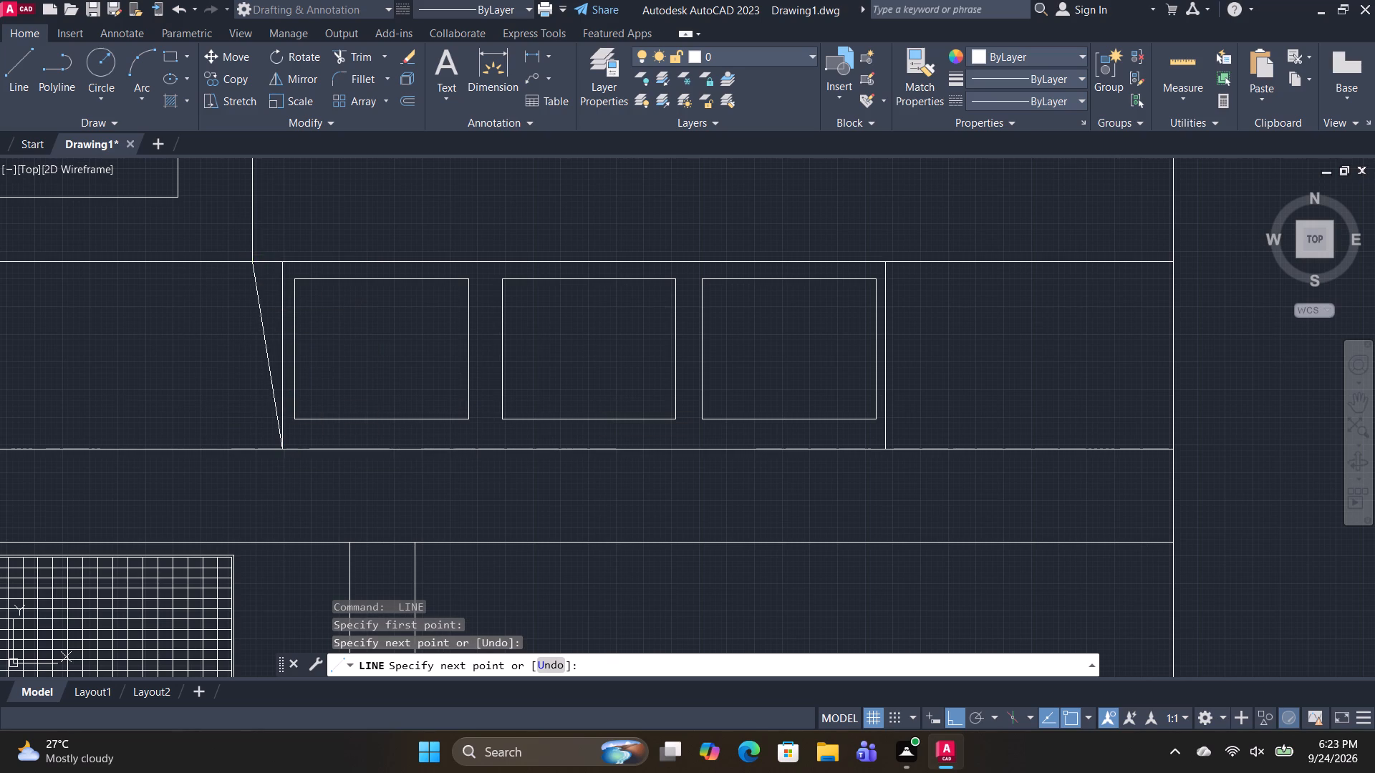
click(249, 446)
key(space)
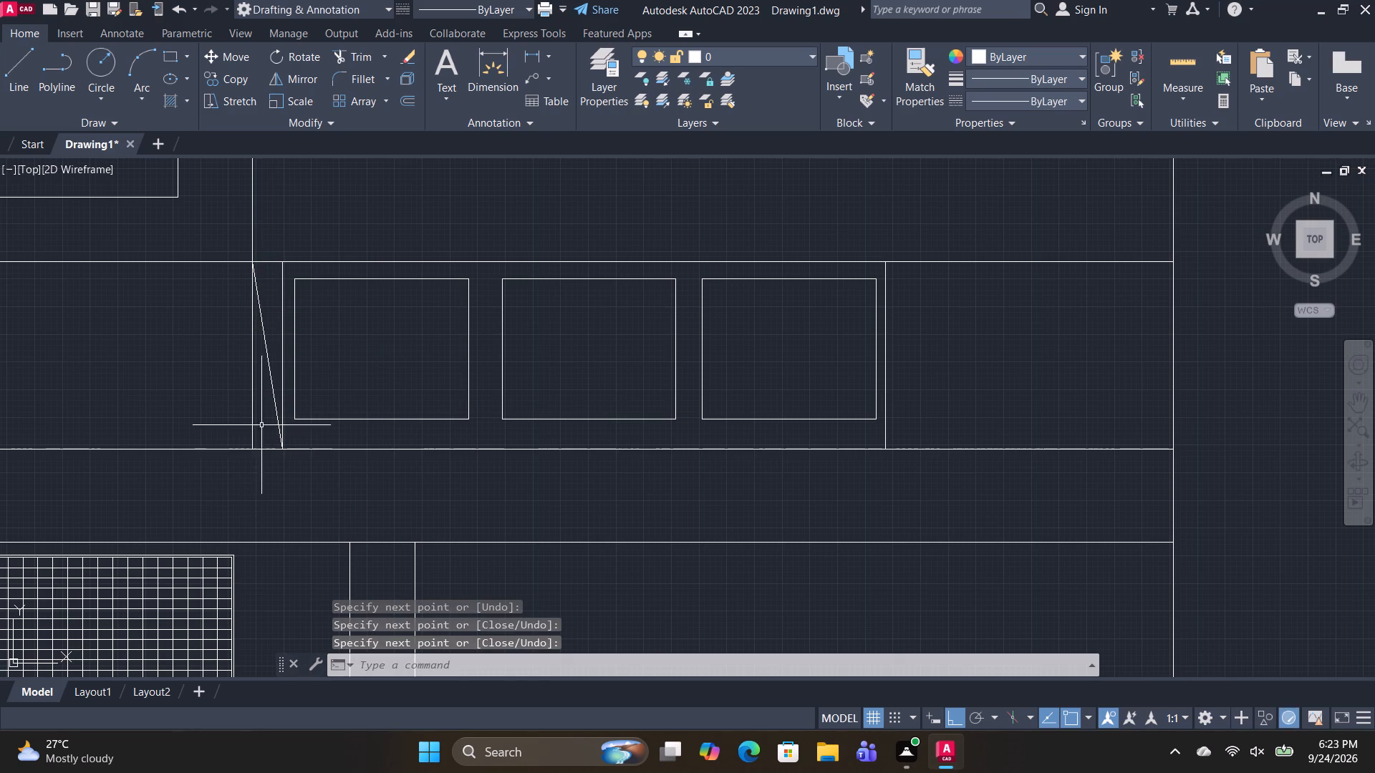
click(269, 379)
key(Delete)
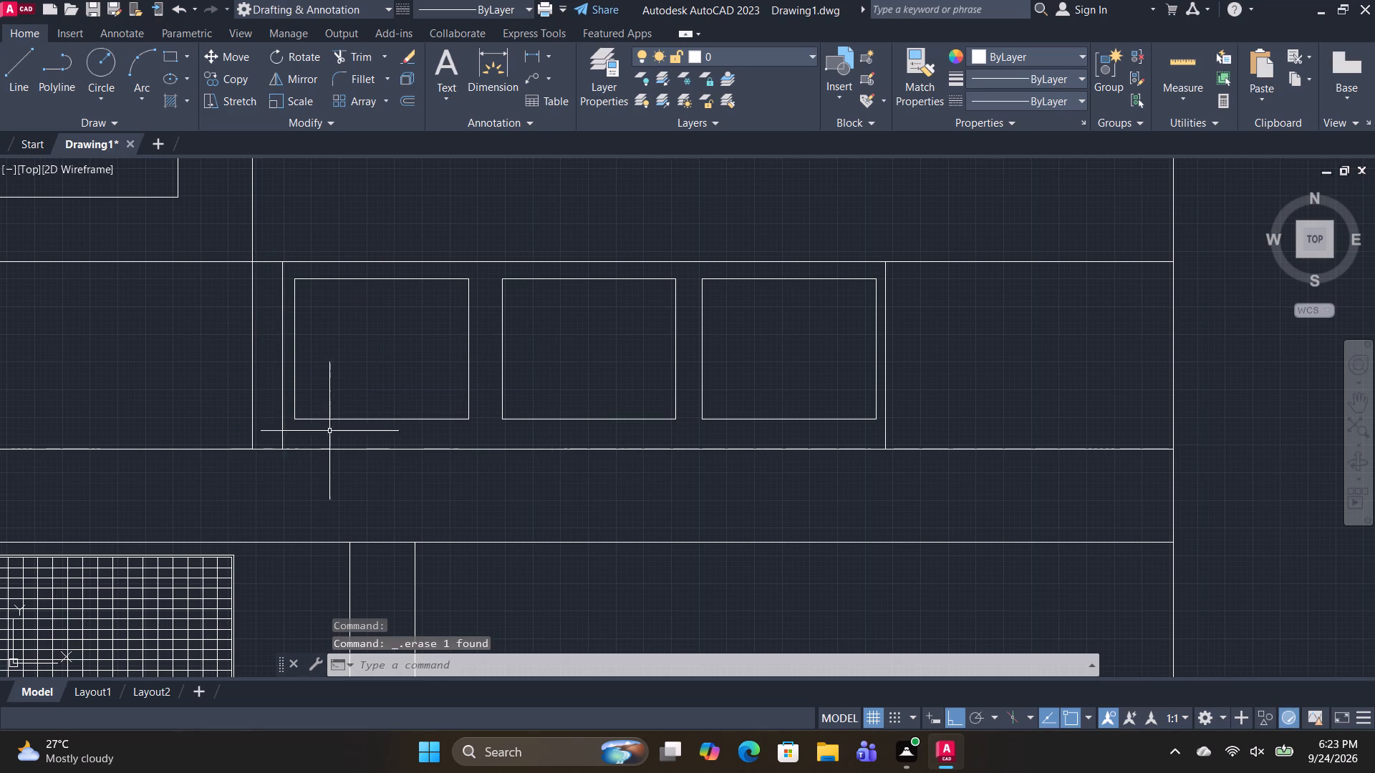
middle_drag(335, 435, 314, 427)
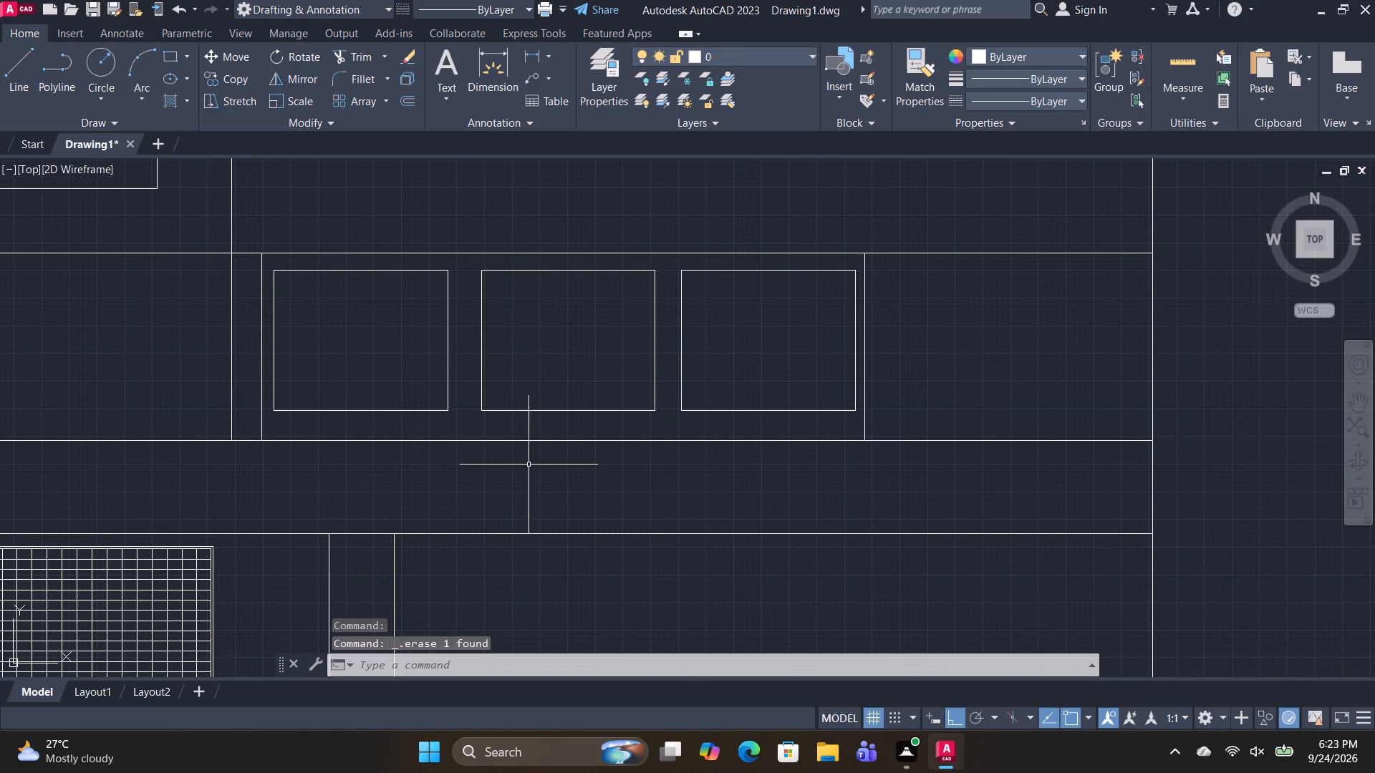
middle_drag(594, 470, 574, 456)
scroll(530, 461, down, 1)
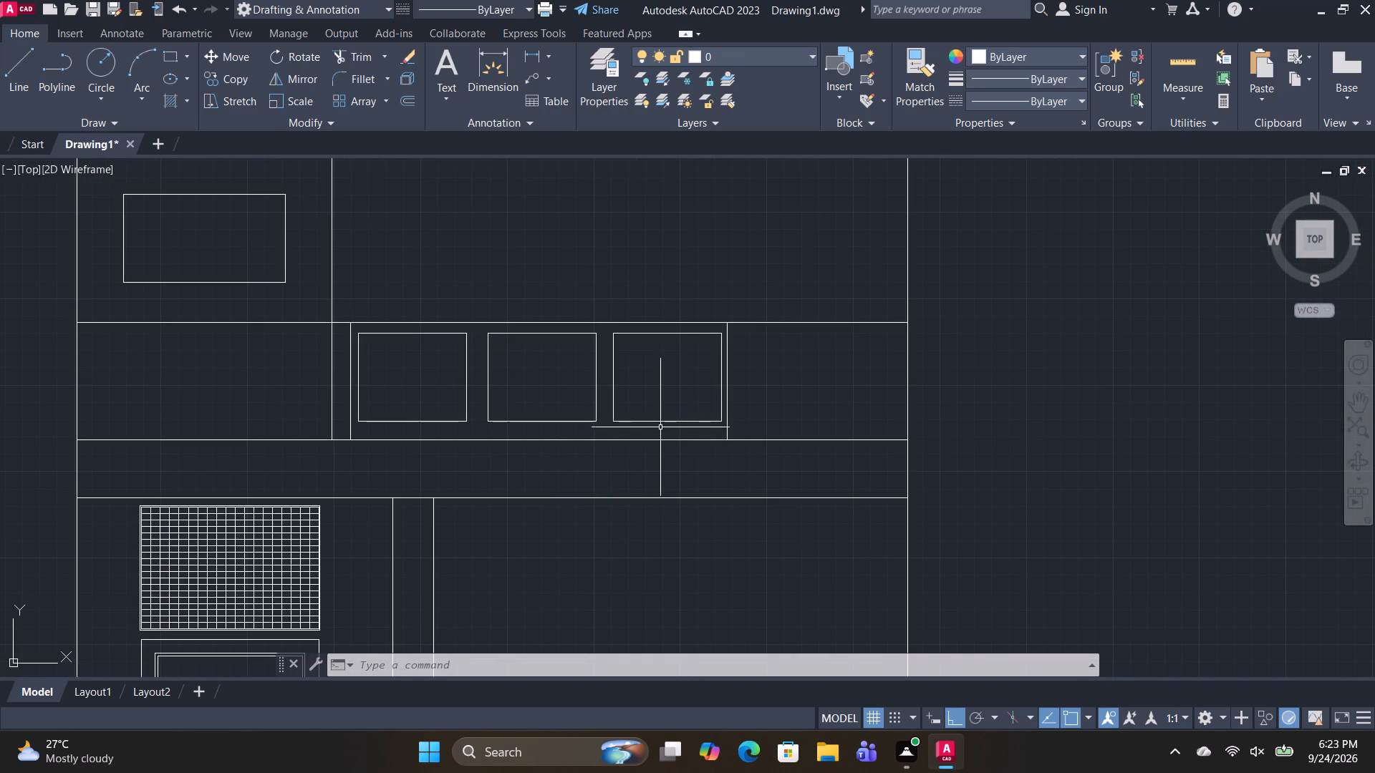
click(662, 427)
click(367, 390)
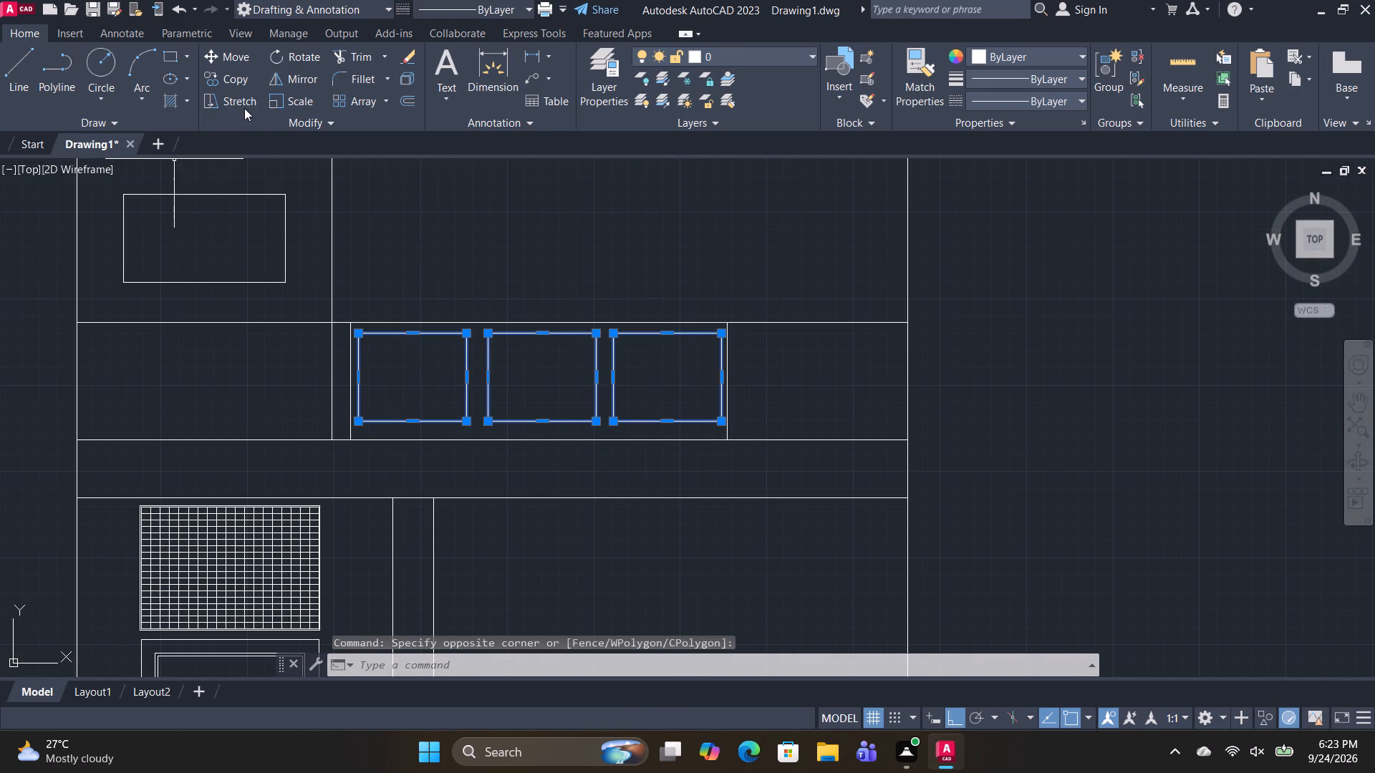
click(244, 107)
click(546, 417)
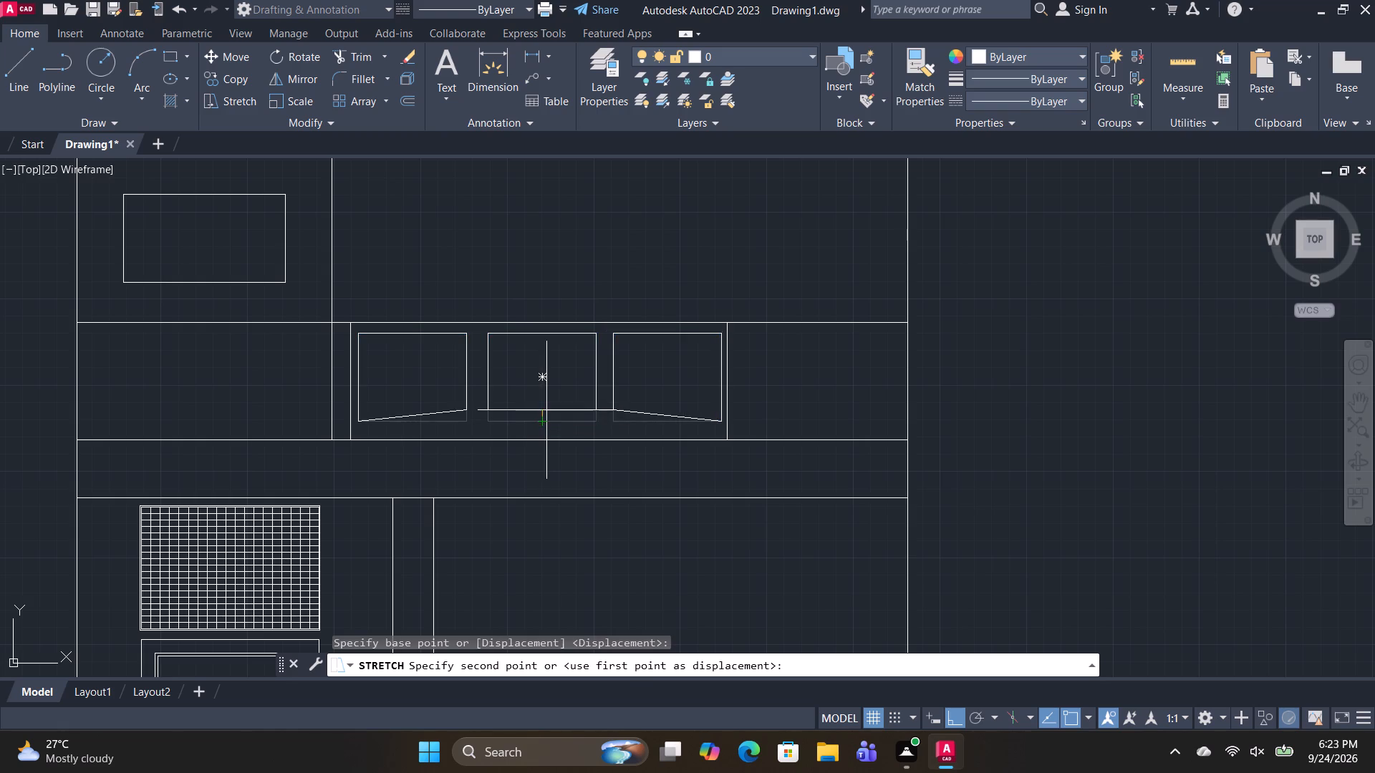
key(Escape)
Stretch the bottom edges of the strip's three rectangles upward about 1'-3" together.
scroll(518, 444, up, 1)
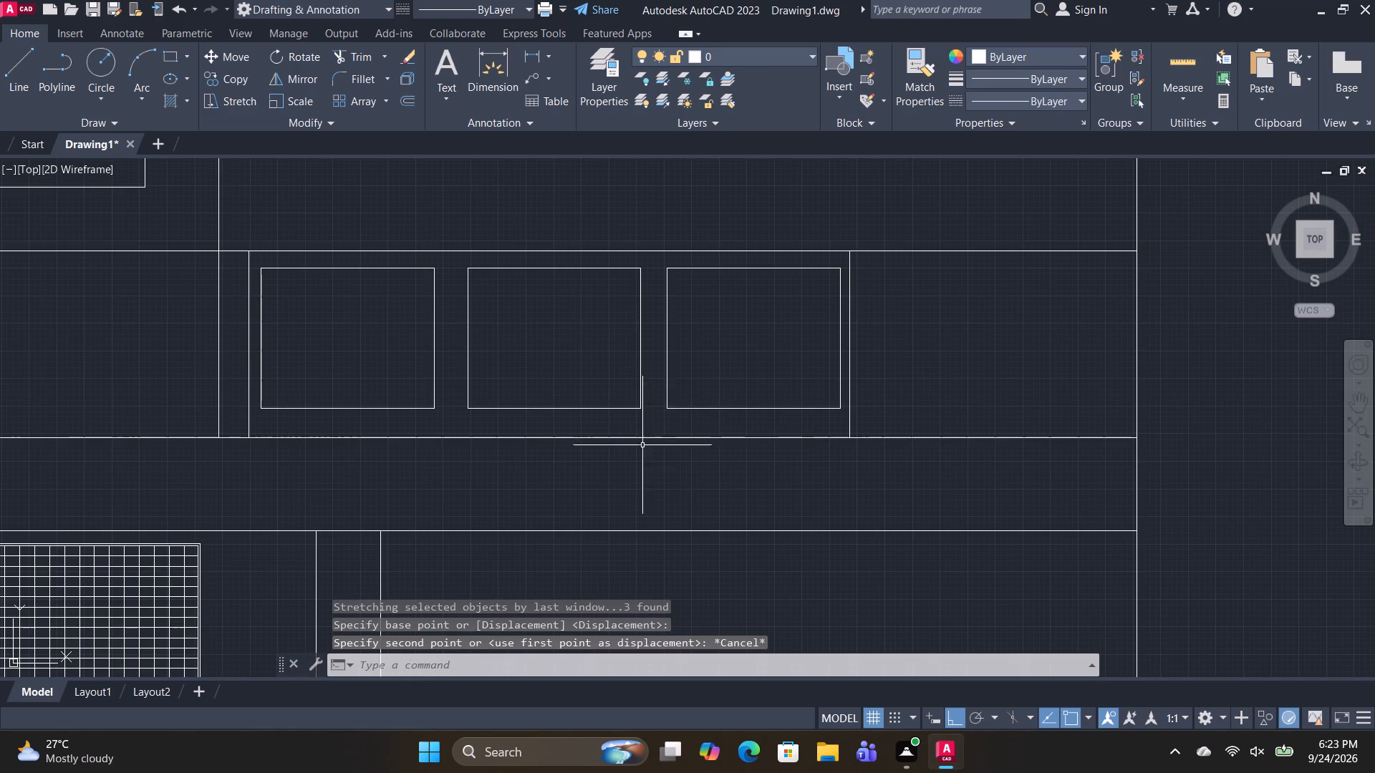
click(843, 369)
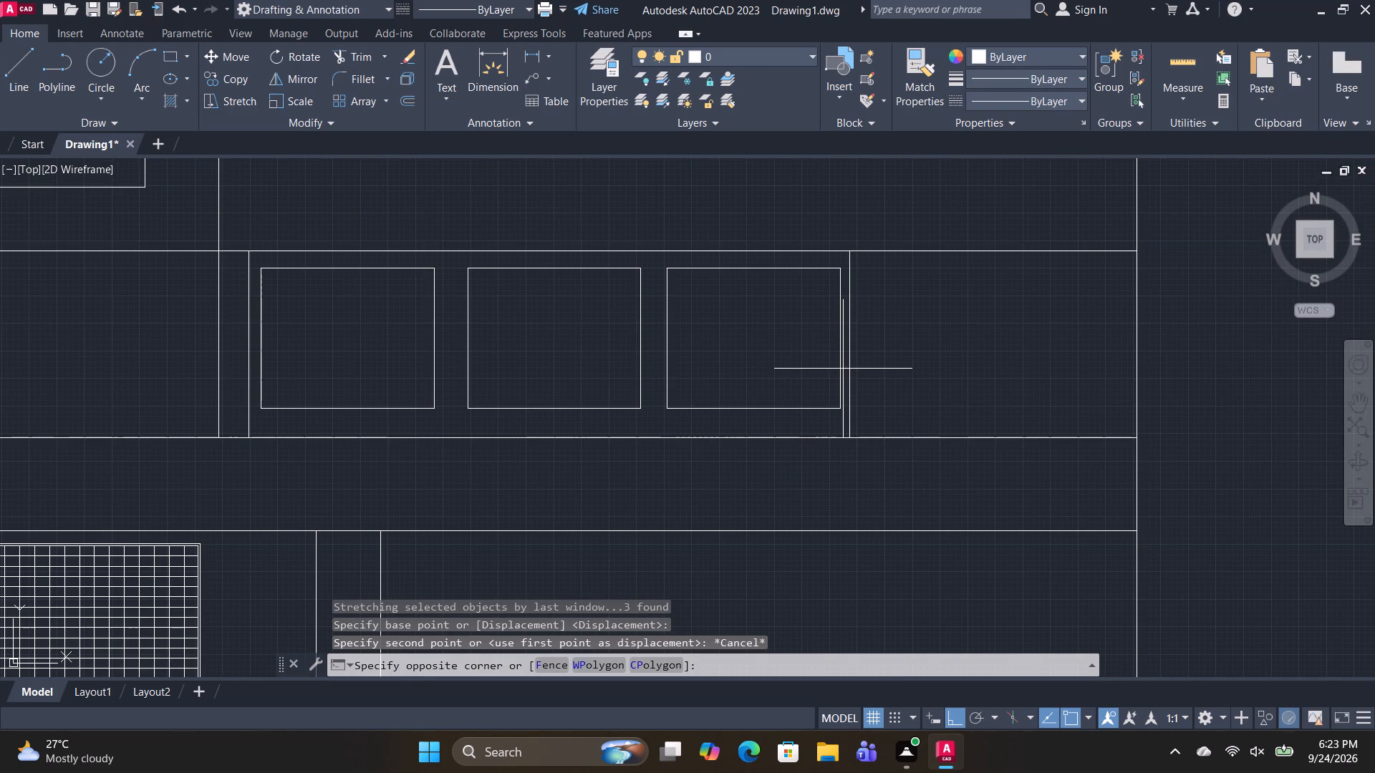
click(253, 420)
text(STR)
key(space)
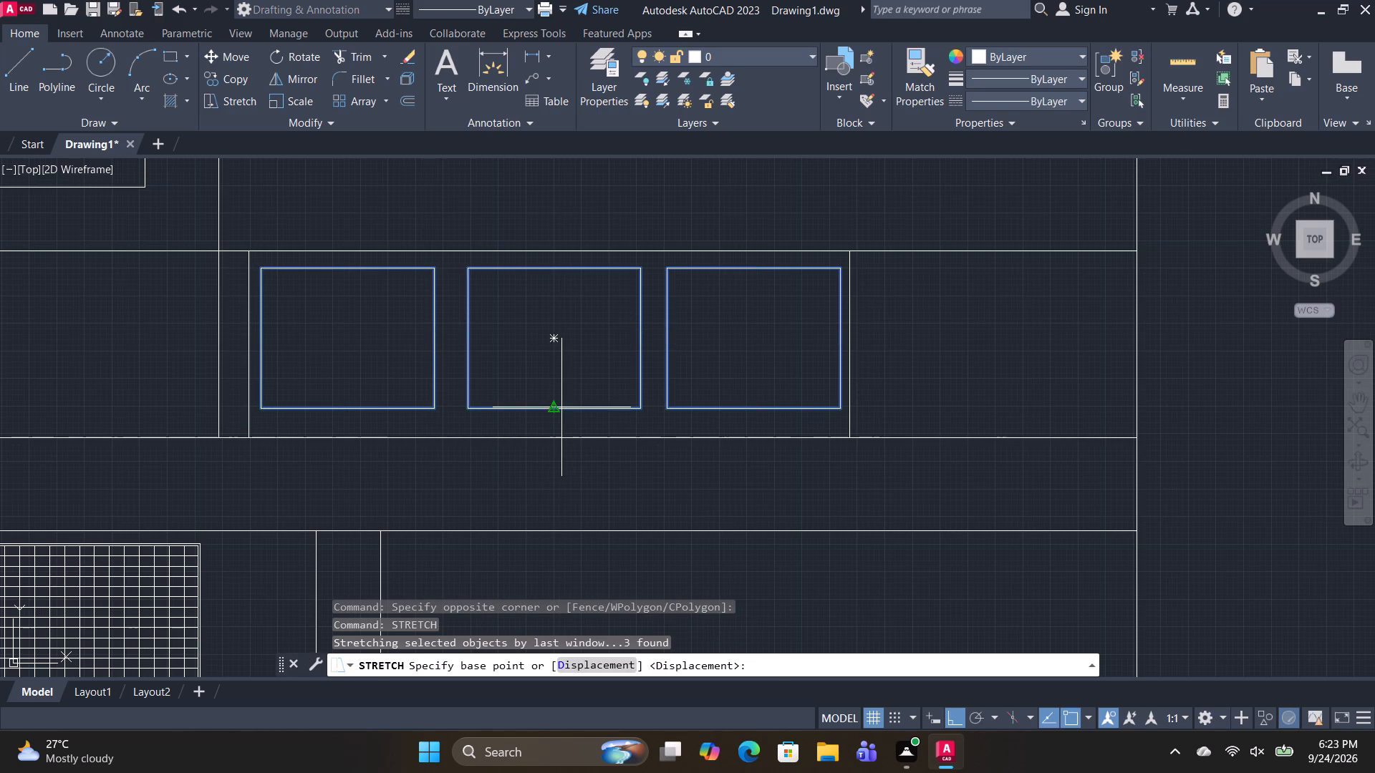
click(560, 407)
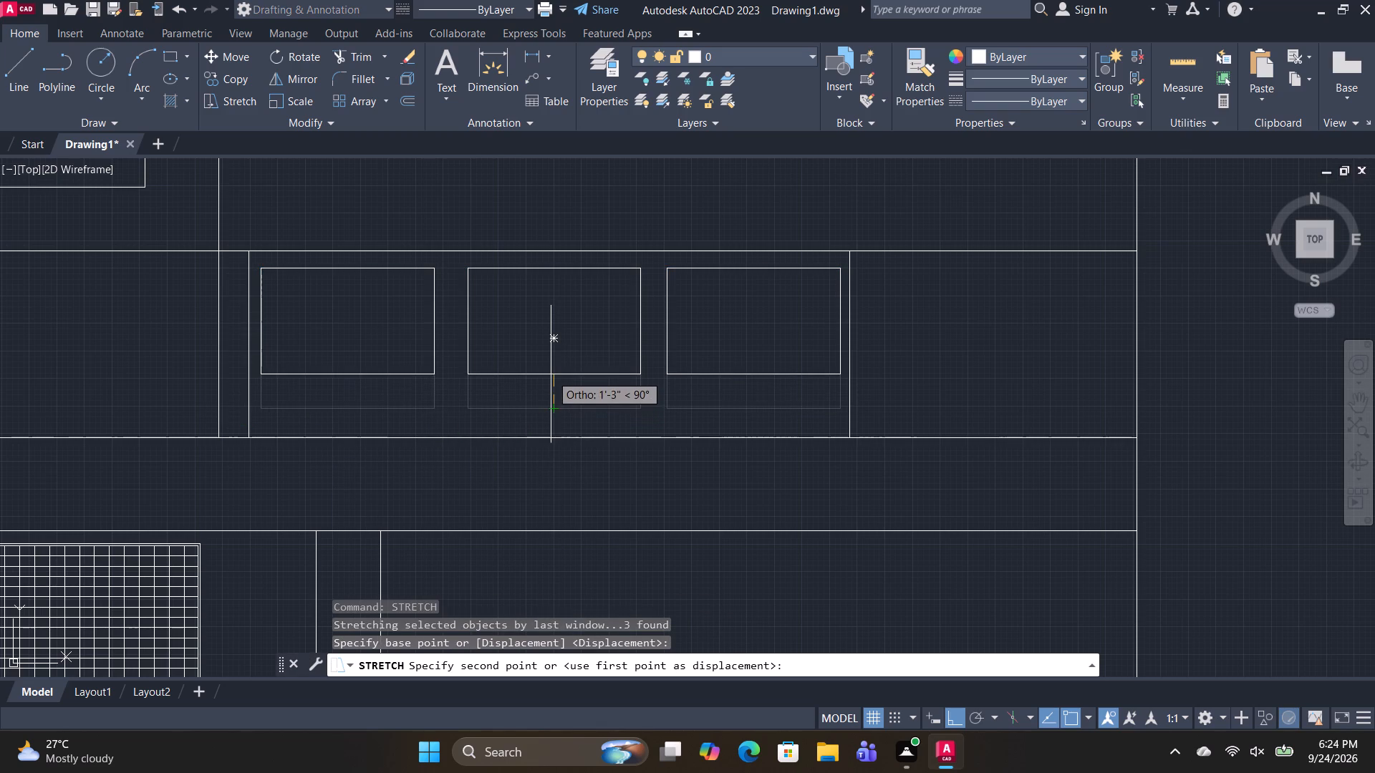
click(551, 371)
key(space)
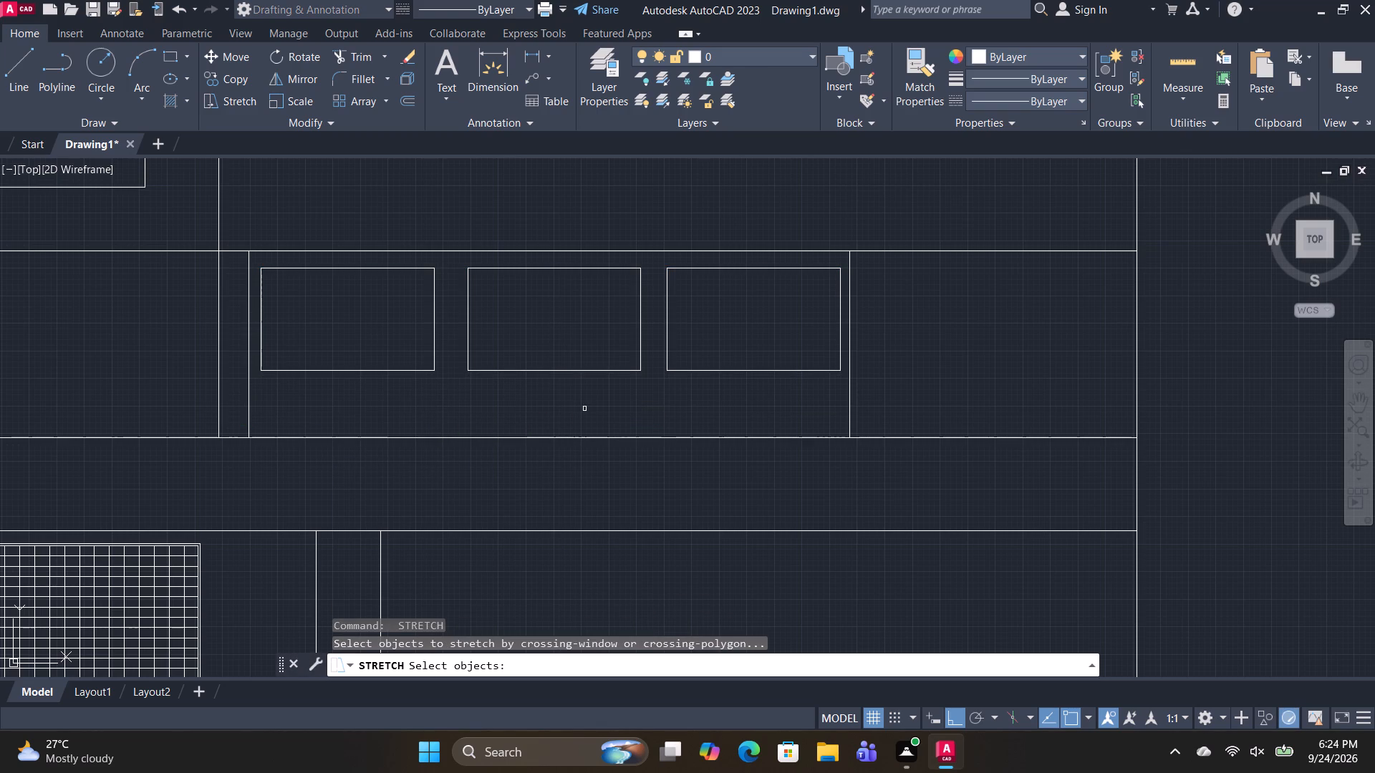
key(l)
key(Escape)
Draw a horizontal line below the three rectangles, joining the two vertical lines that flank the row.
text(L)
key(space)
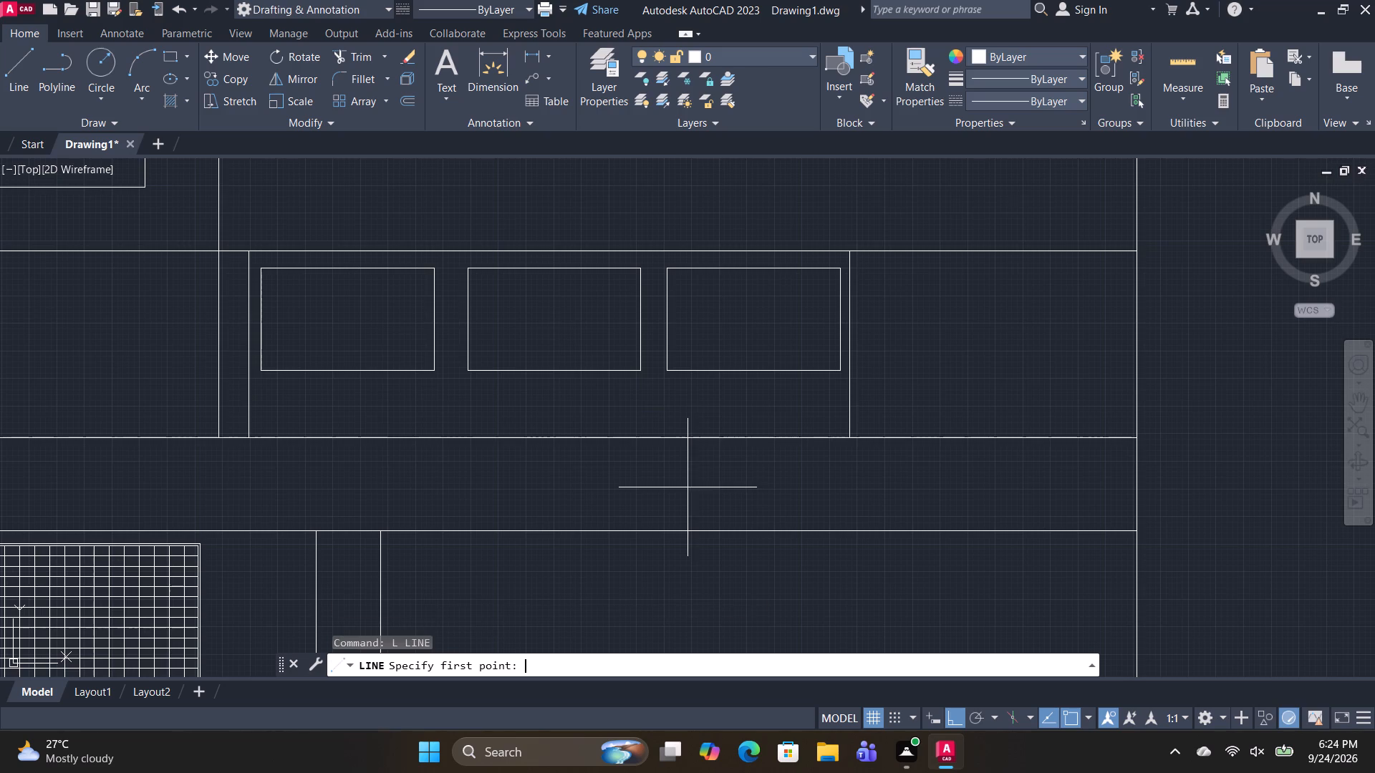
click(248, 403)
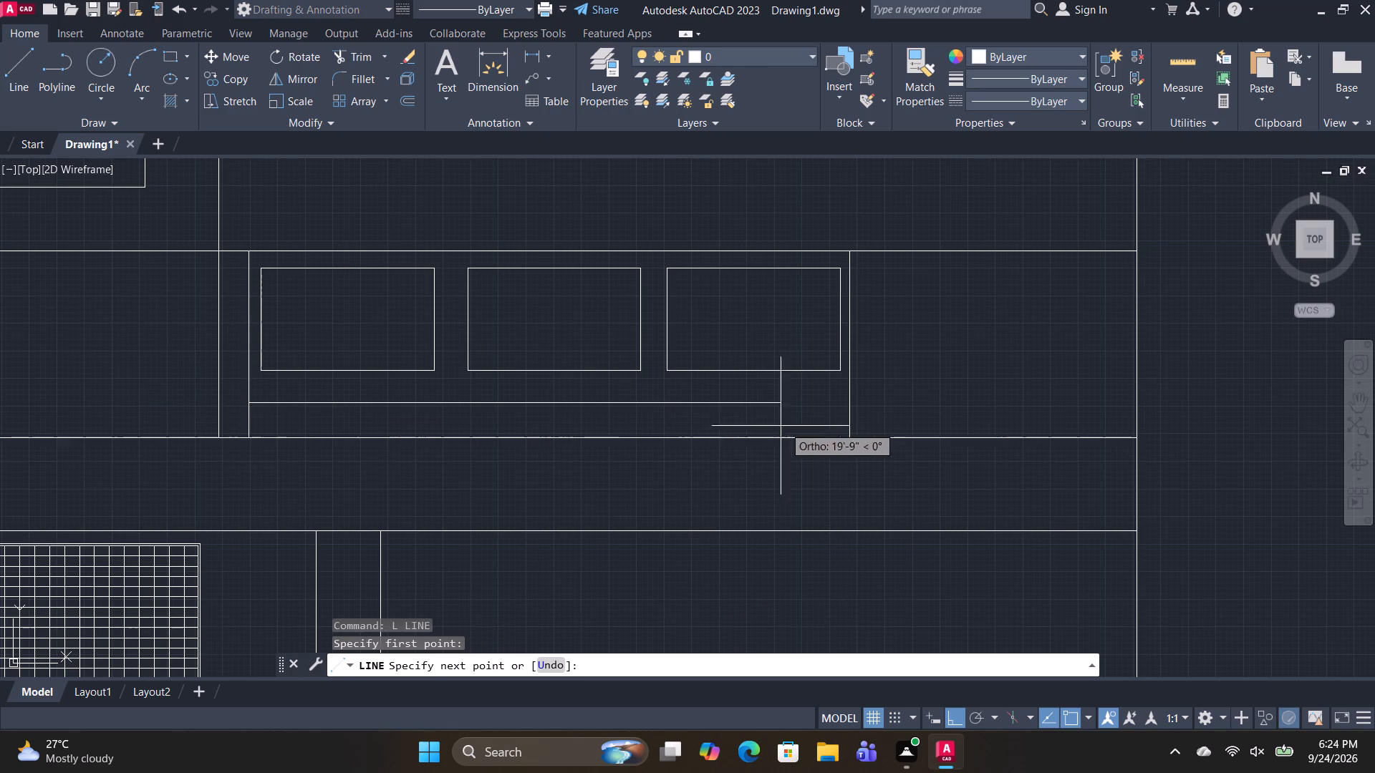
click(847, 406)
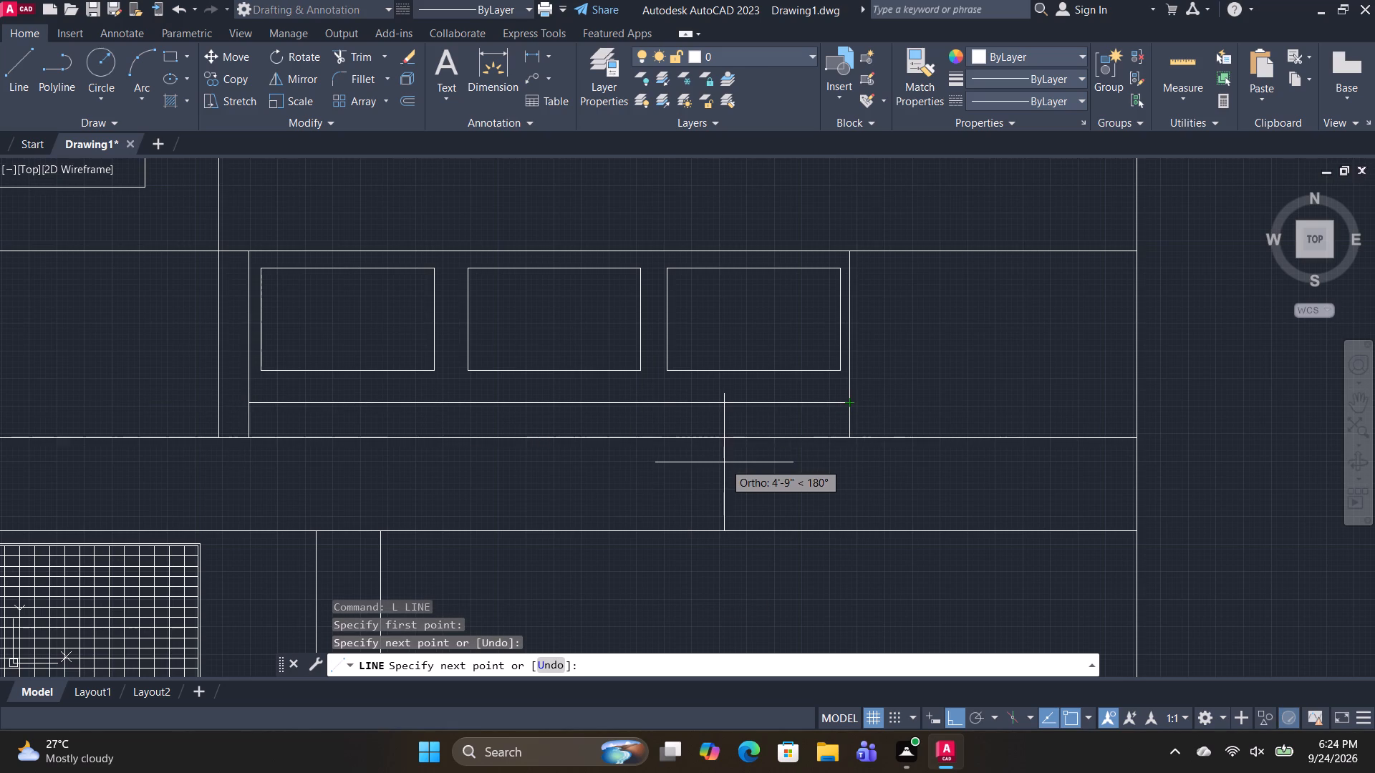
key(space)
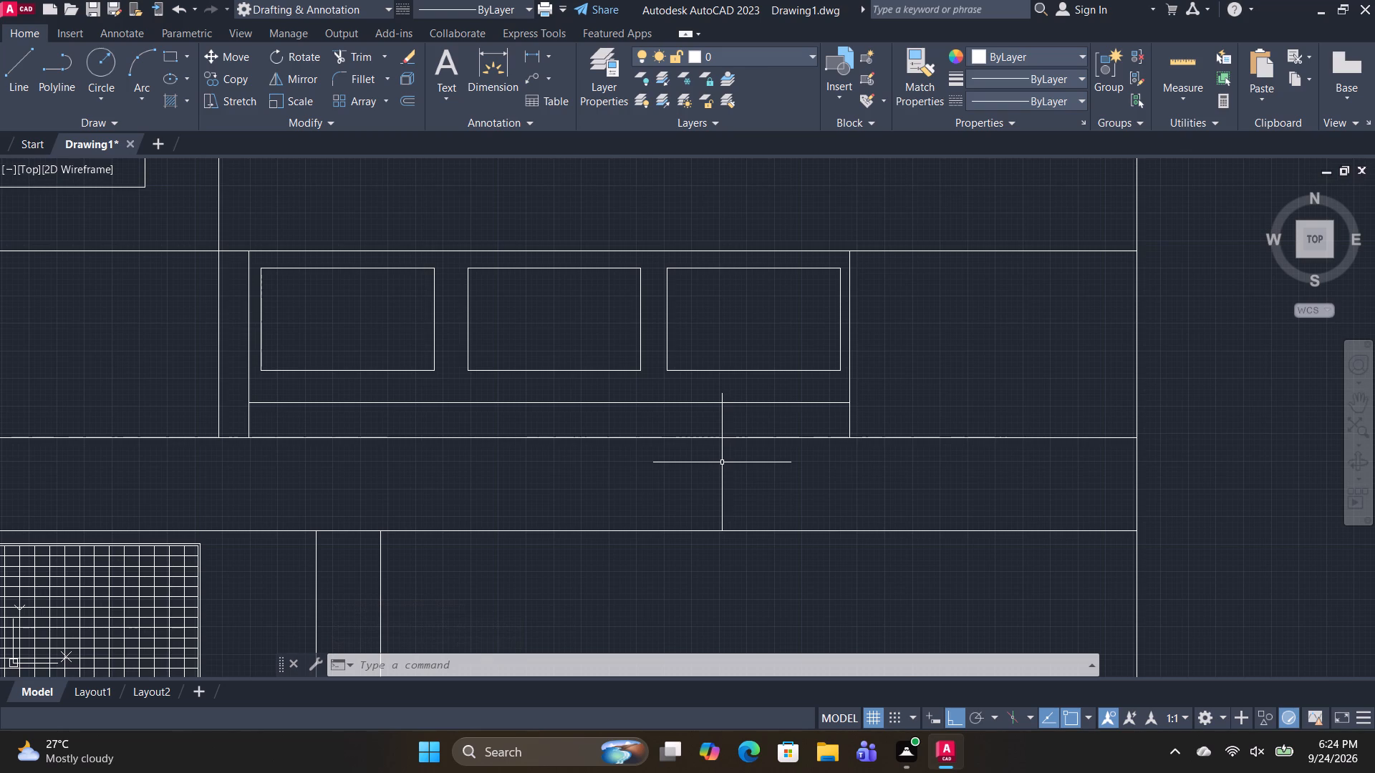
Draw a horizontal line about 5'-6" long rightward from the row's right flanking line, with a short vertical segment rising from its end.
middle_drag(889, 456, 769, 434)
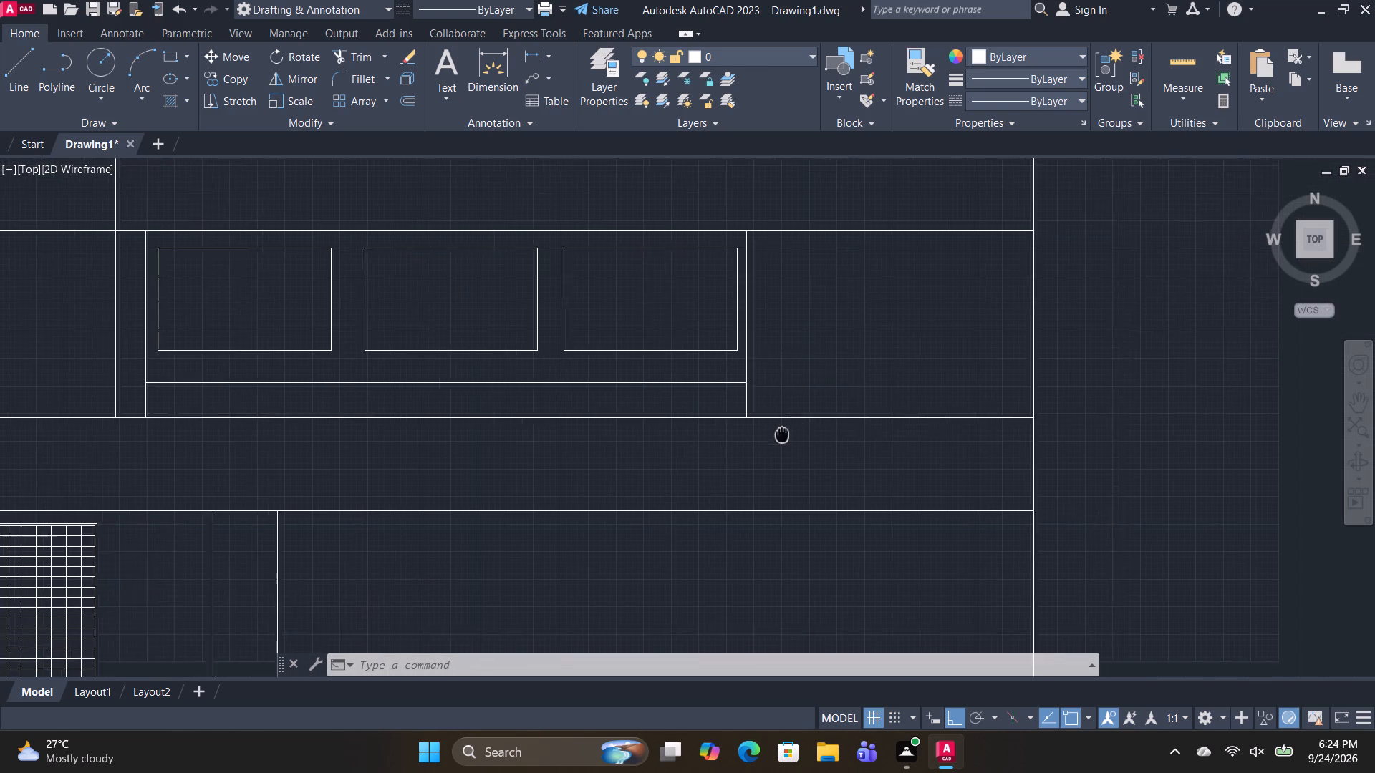
middle_drag(769, 434, 627, 454)
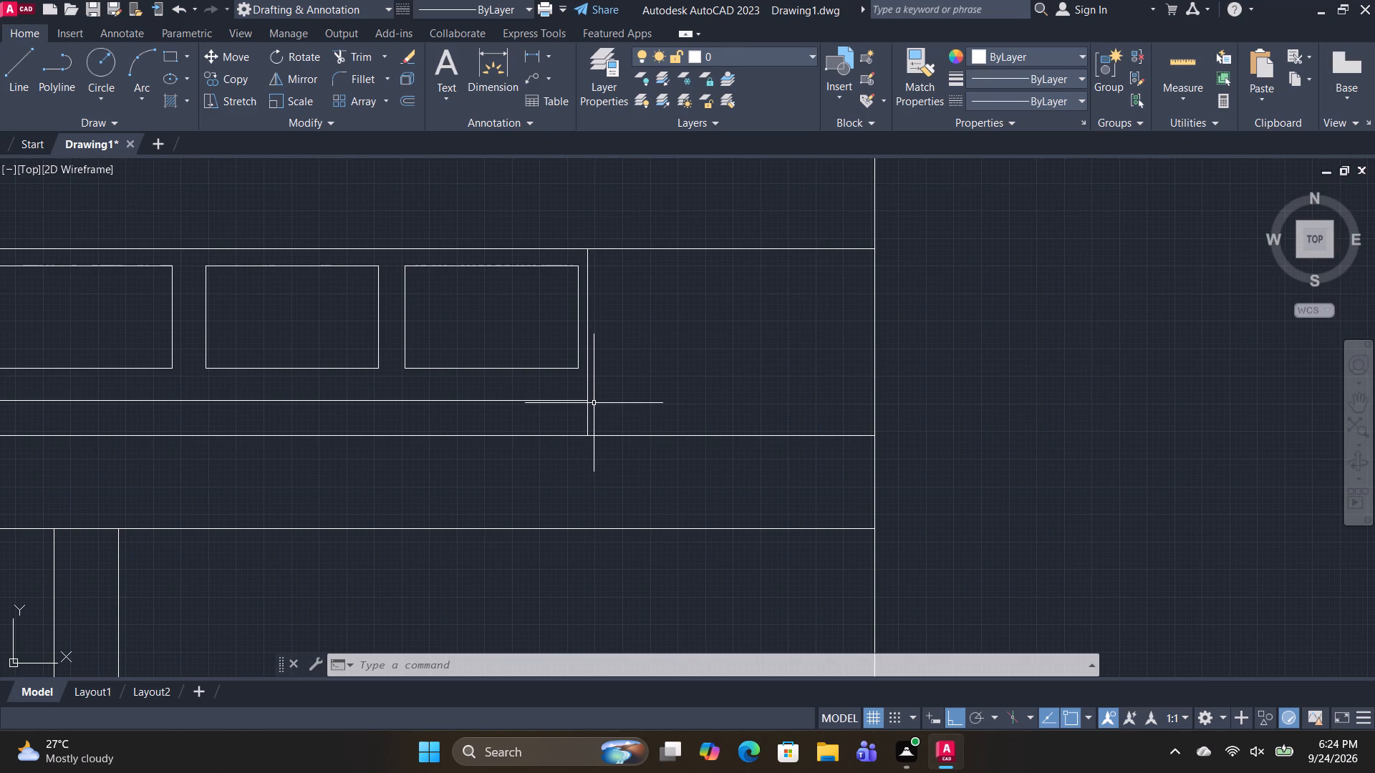
text(L)
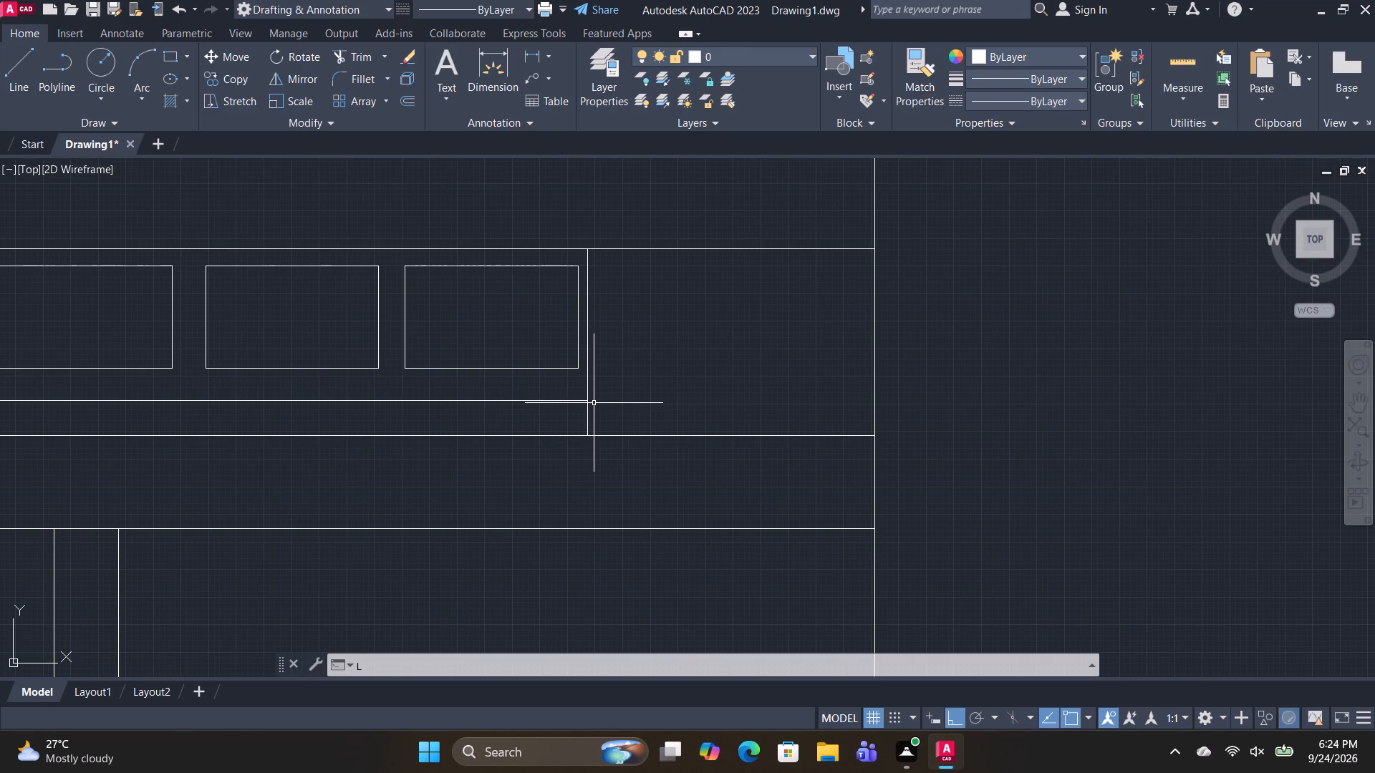
key(space)
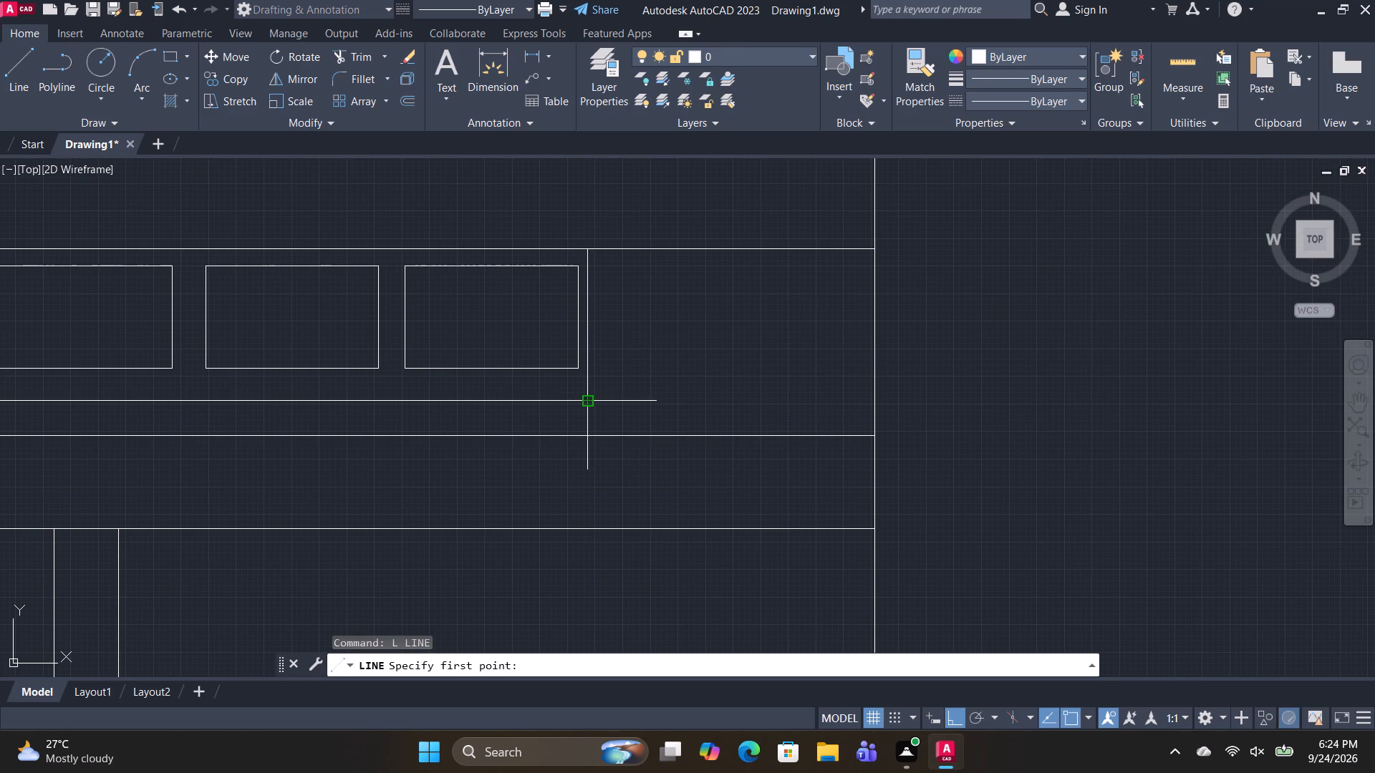
scroll(589, 373, up, 1)
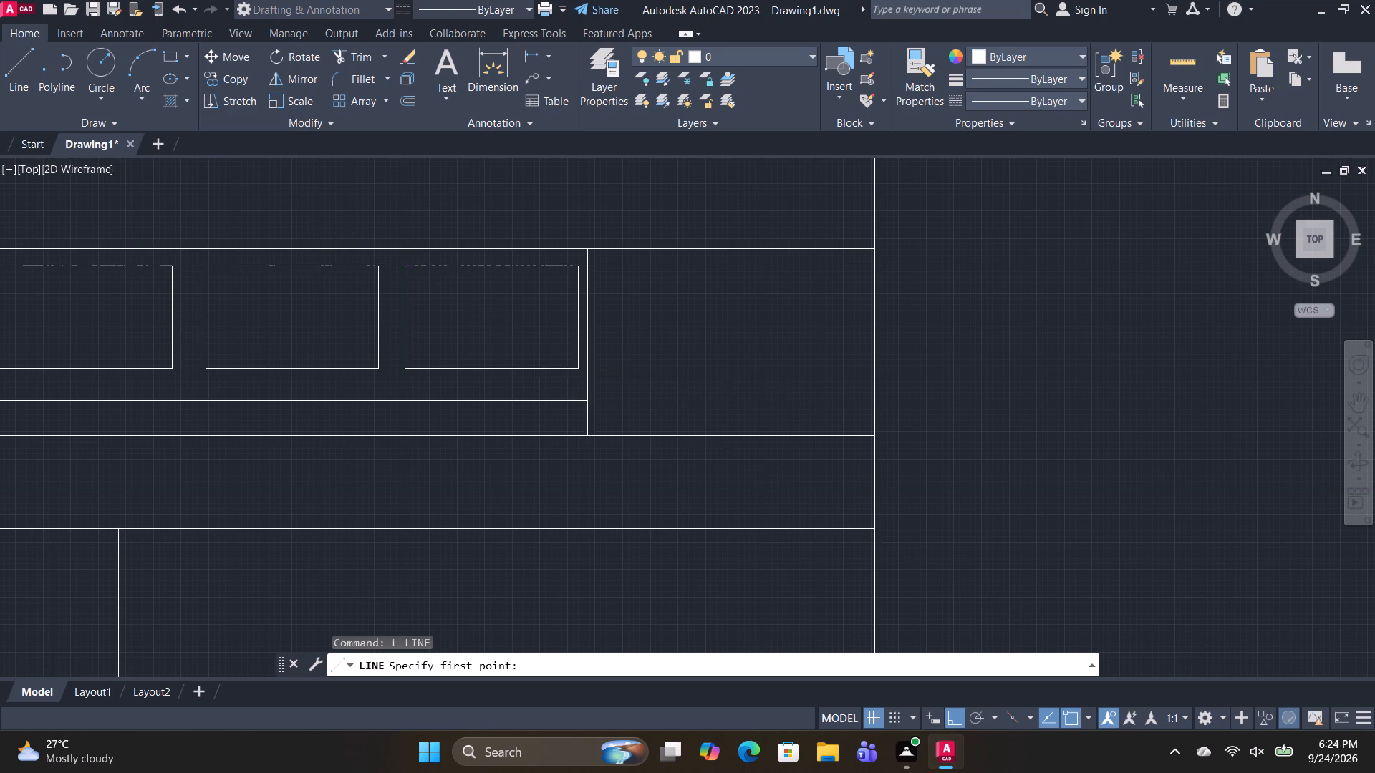
click(585, 372)
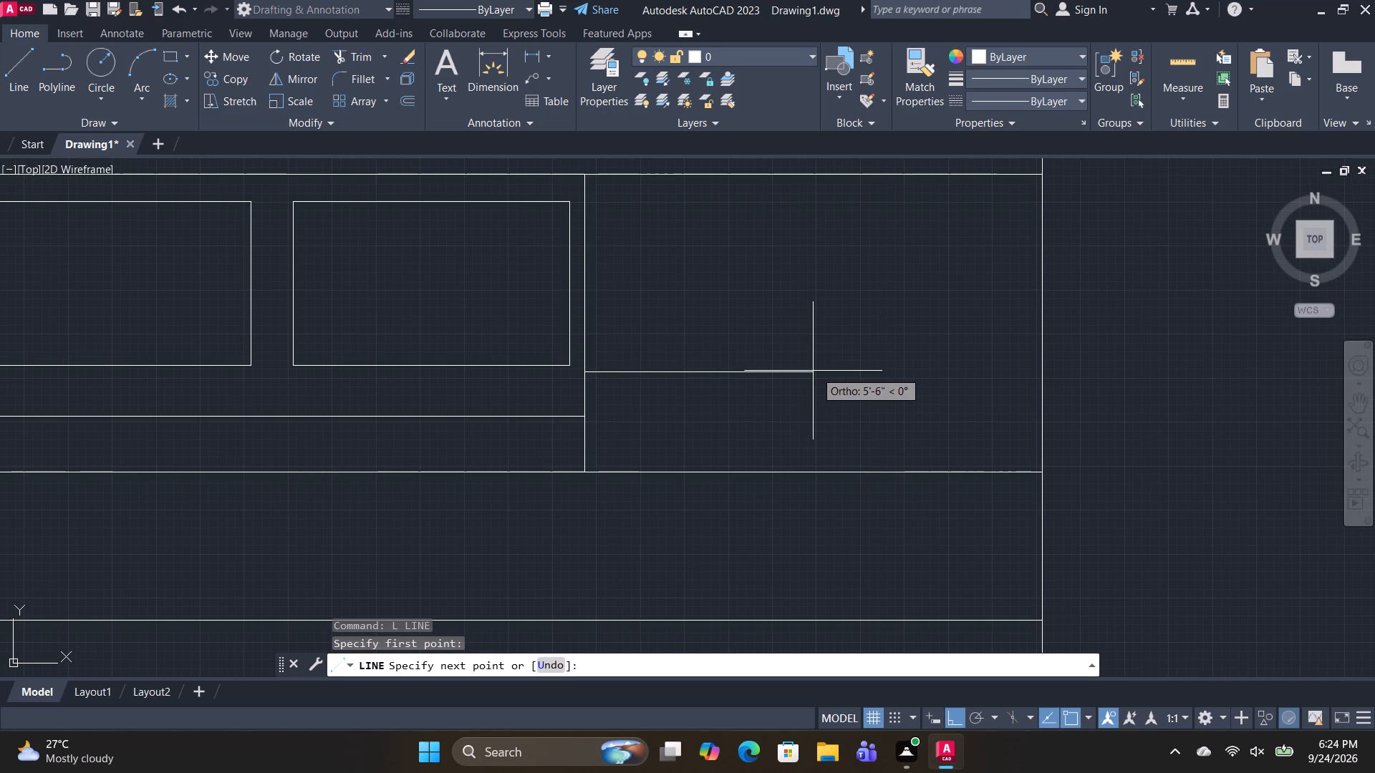
click(811, 371)
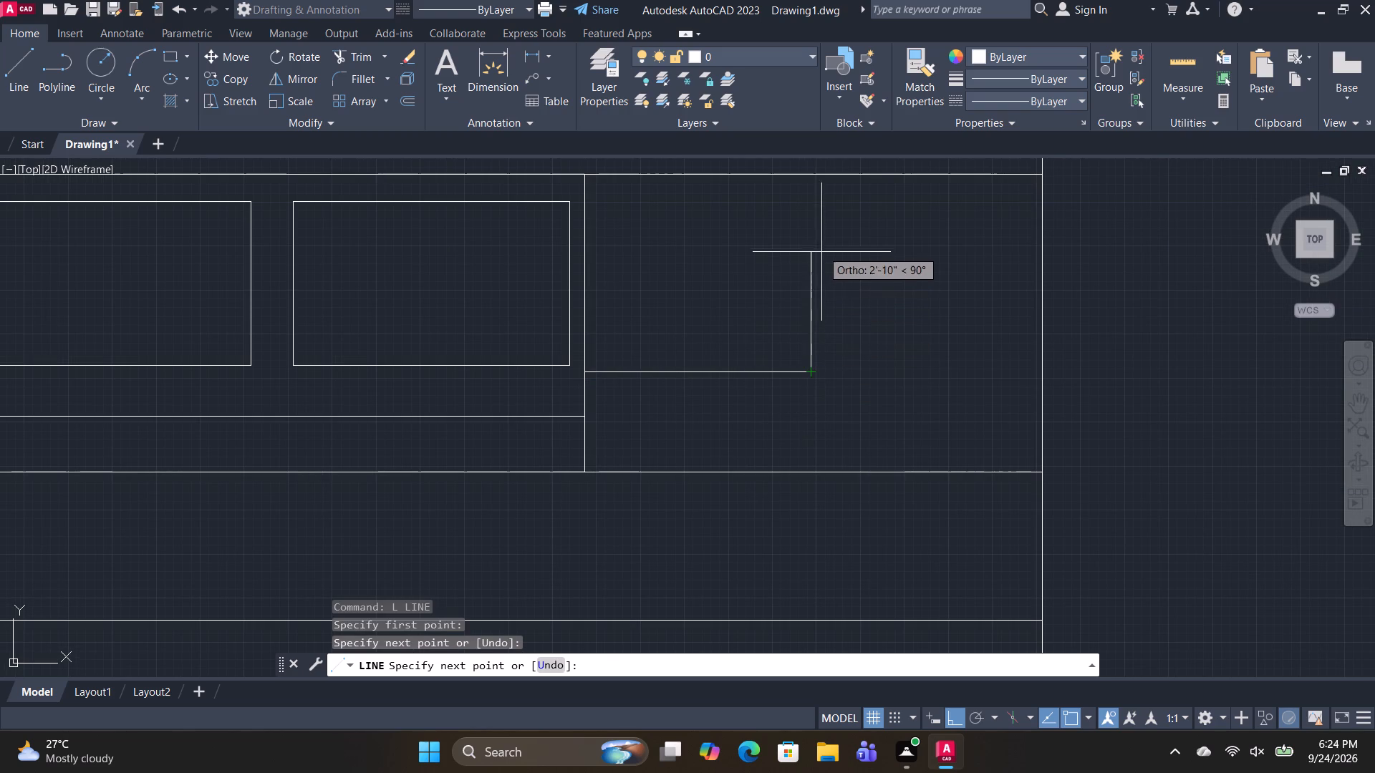
click(820, 263)
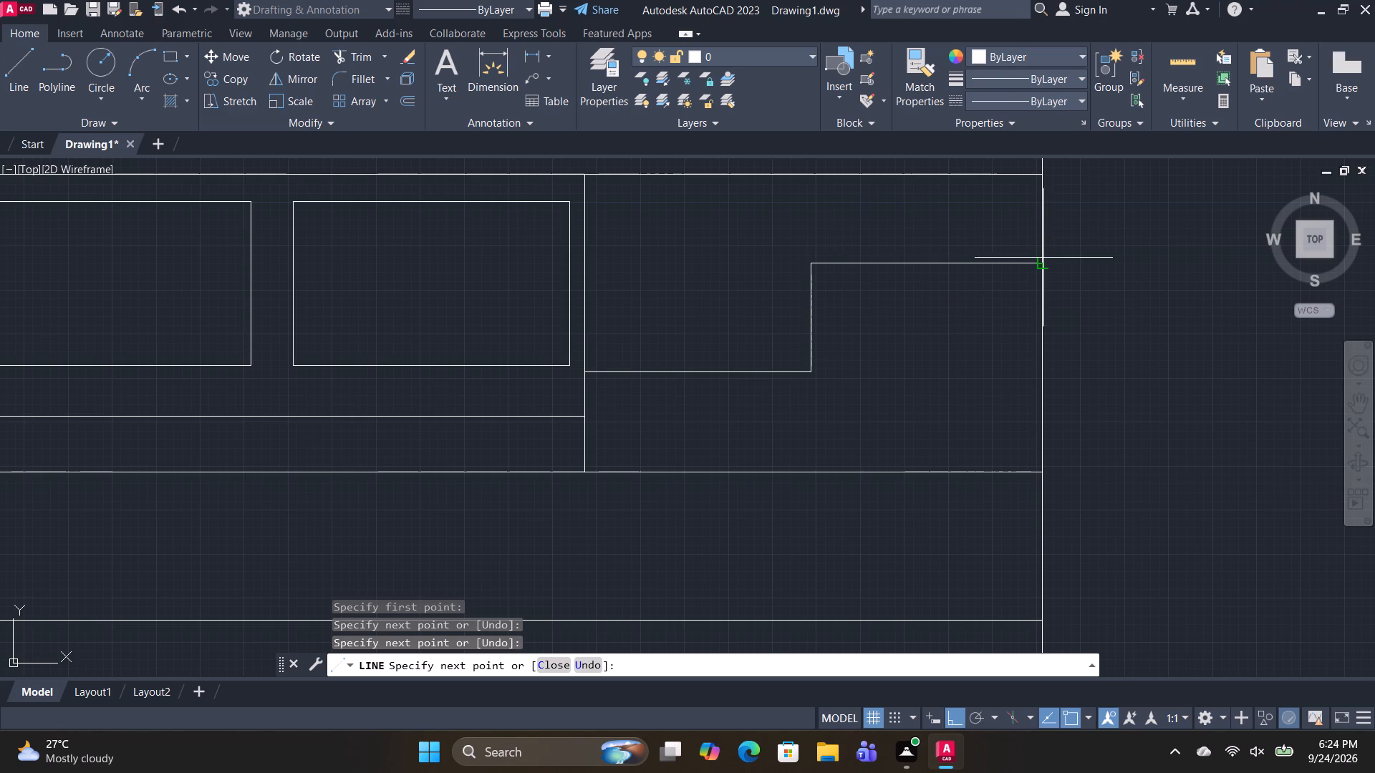
key(Escape)
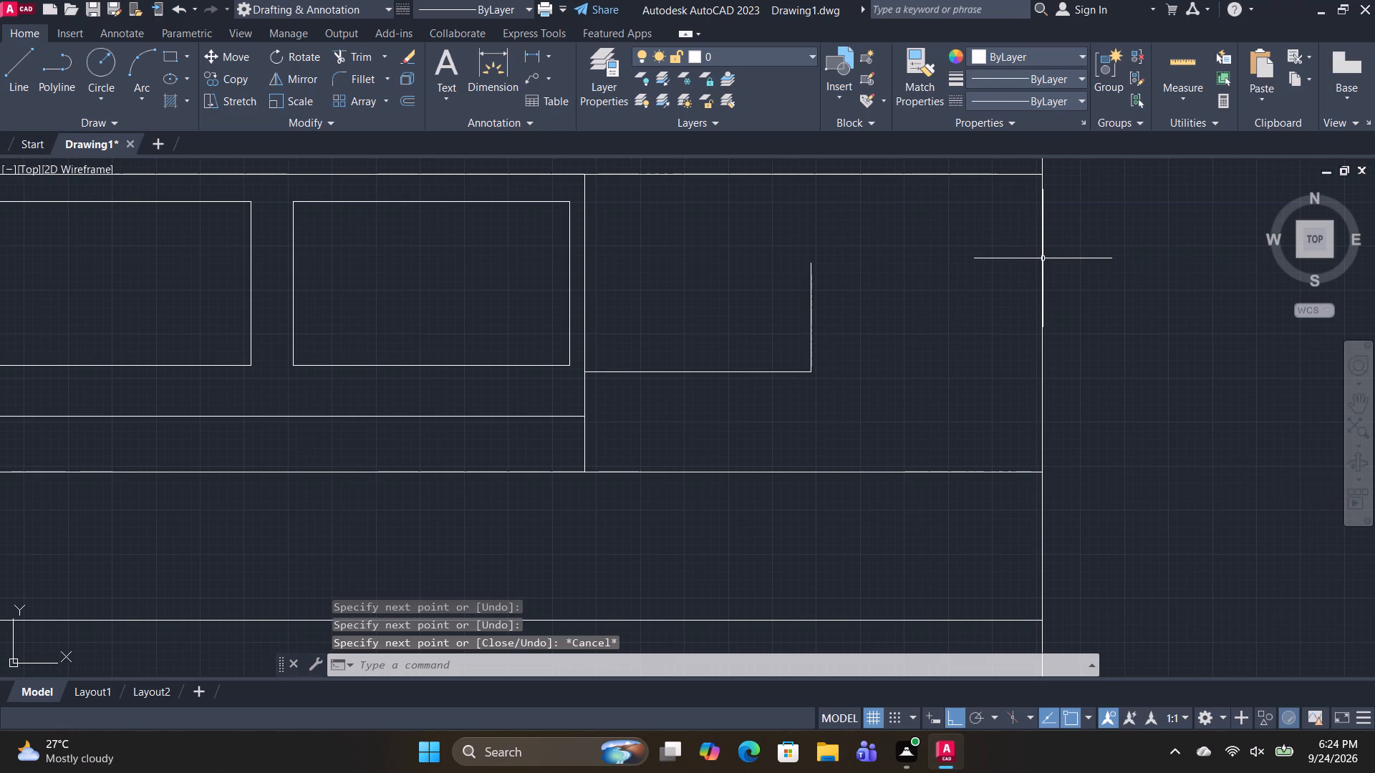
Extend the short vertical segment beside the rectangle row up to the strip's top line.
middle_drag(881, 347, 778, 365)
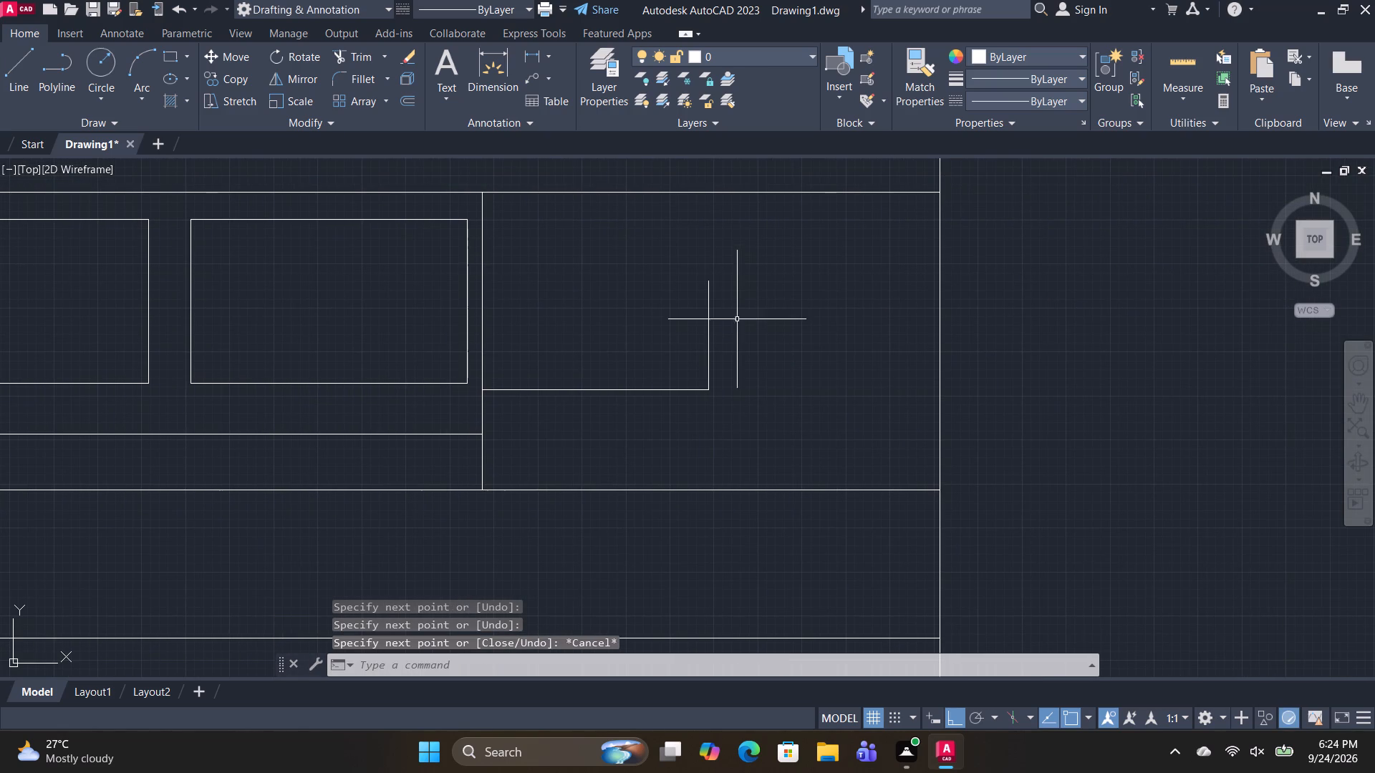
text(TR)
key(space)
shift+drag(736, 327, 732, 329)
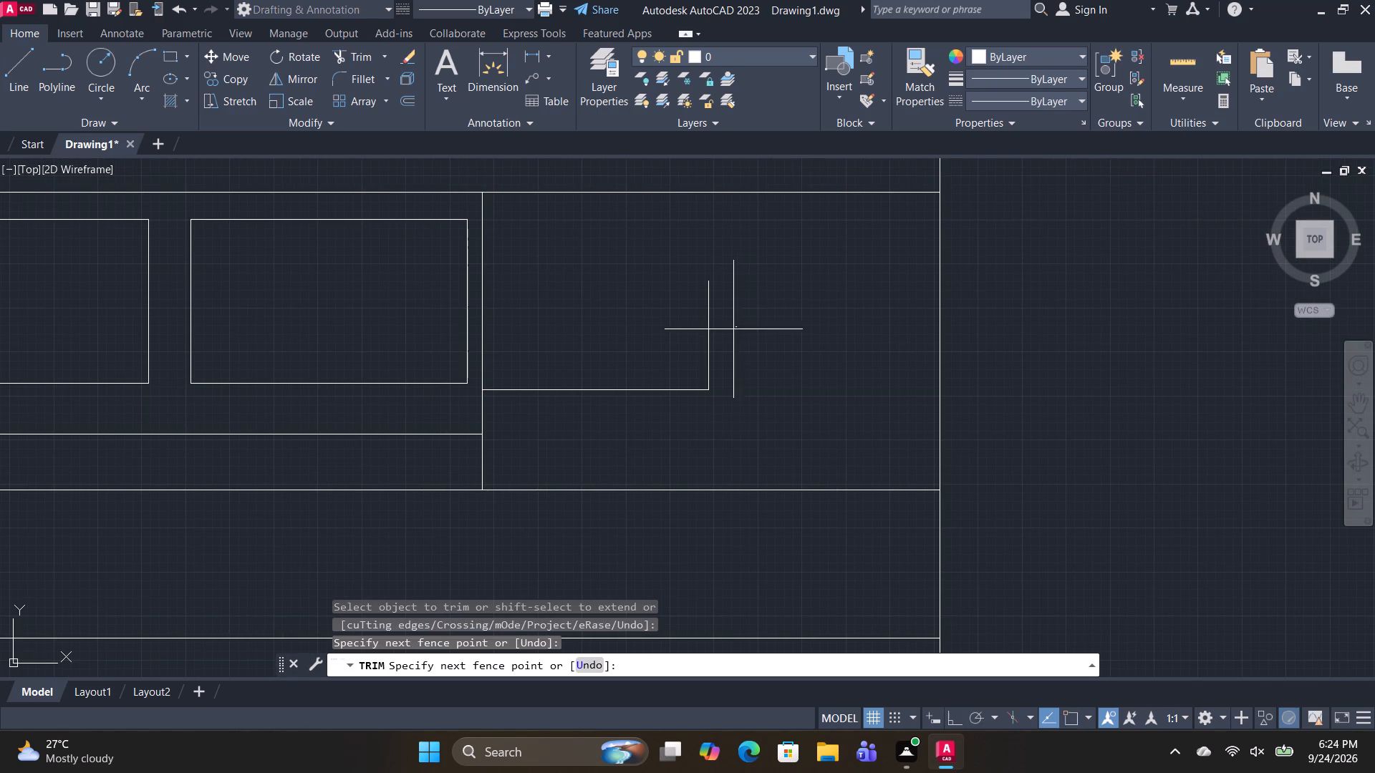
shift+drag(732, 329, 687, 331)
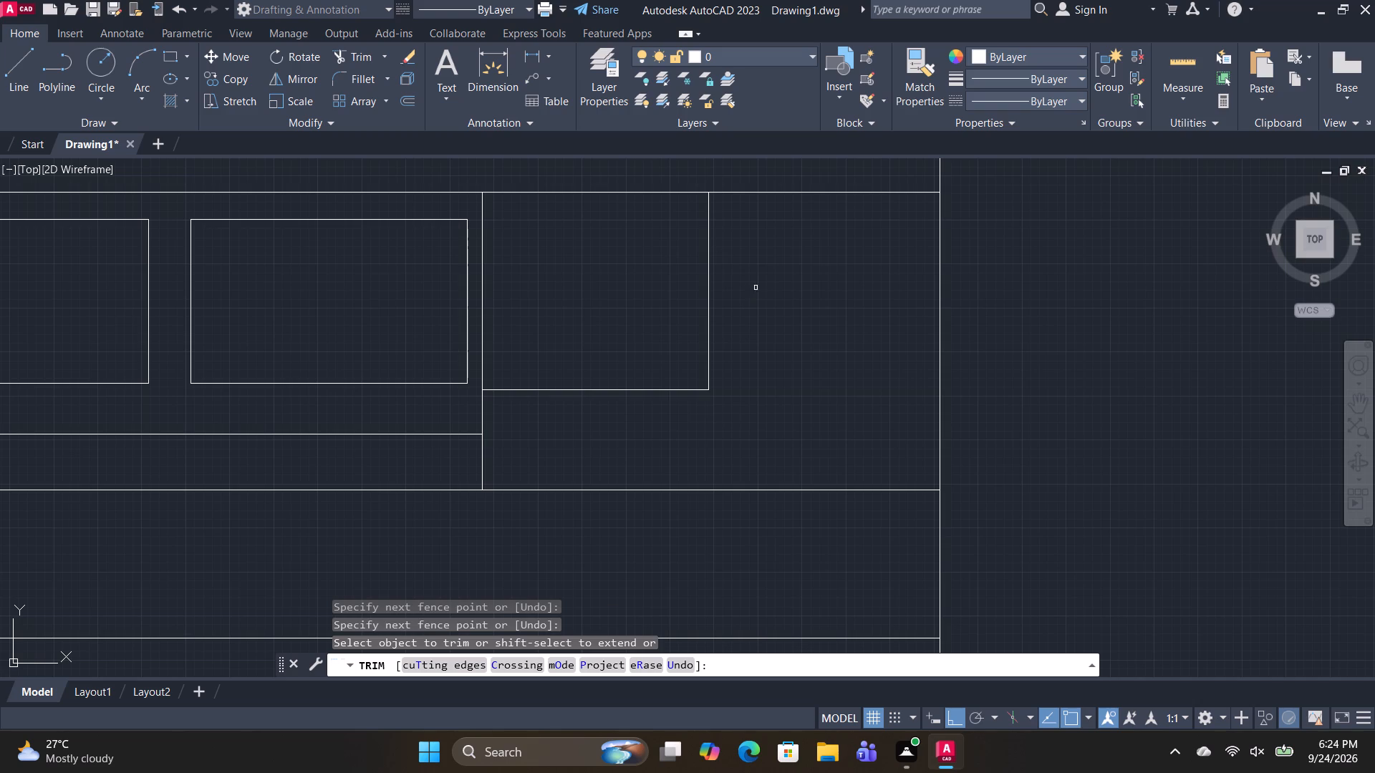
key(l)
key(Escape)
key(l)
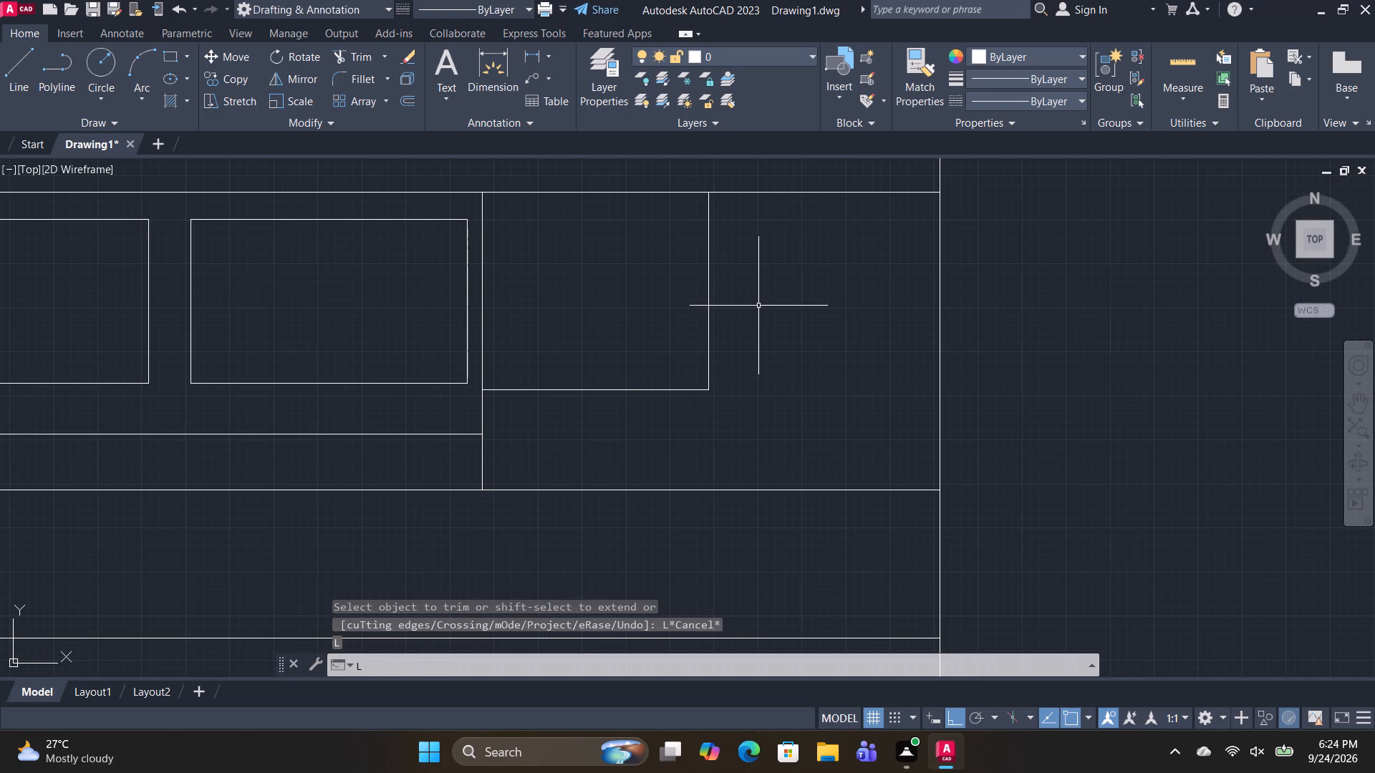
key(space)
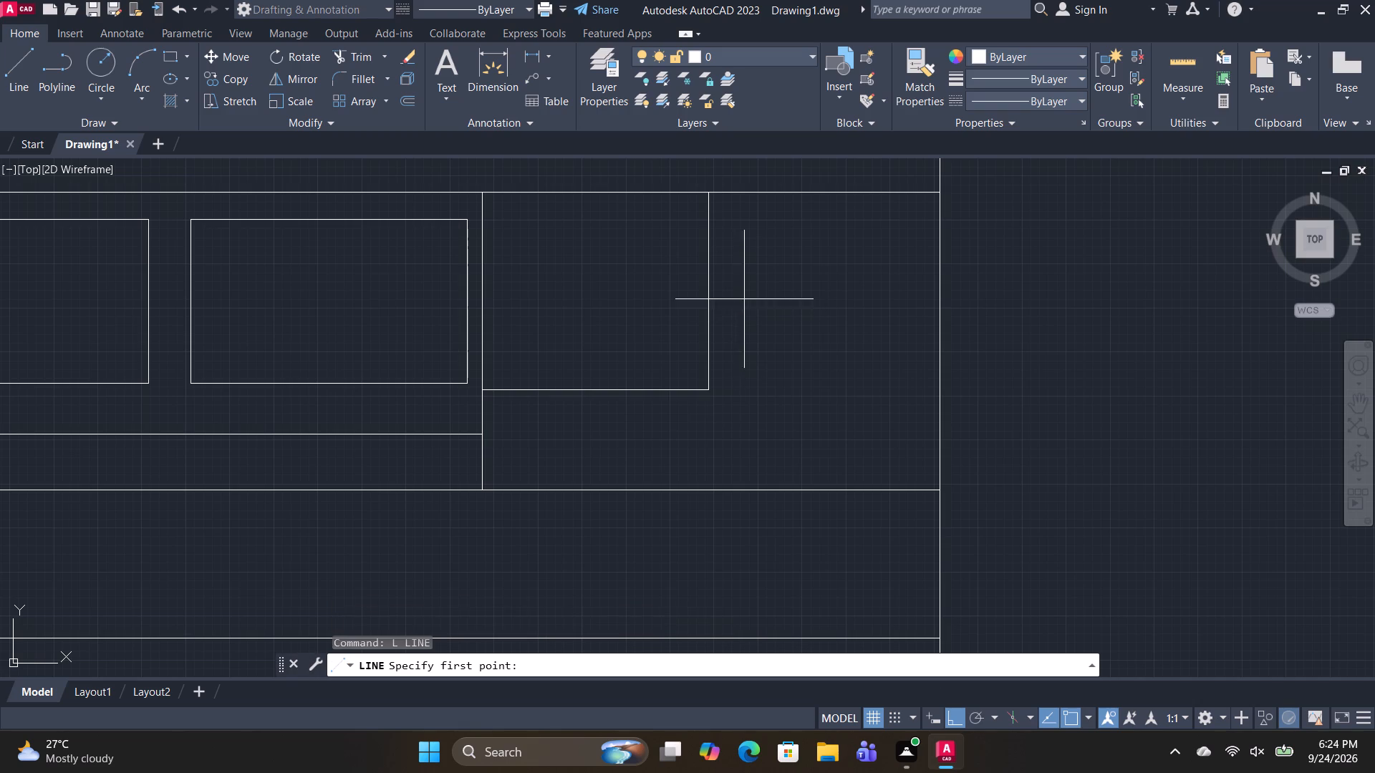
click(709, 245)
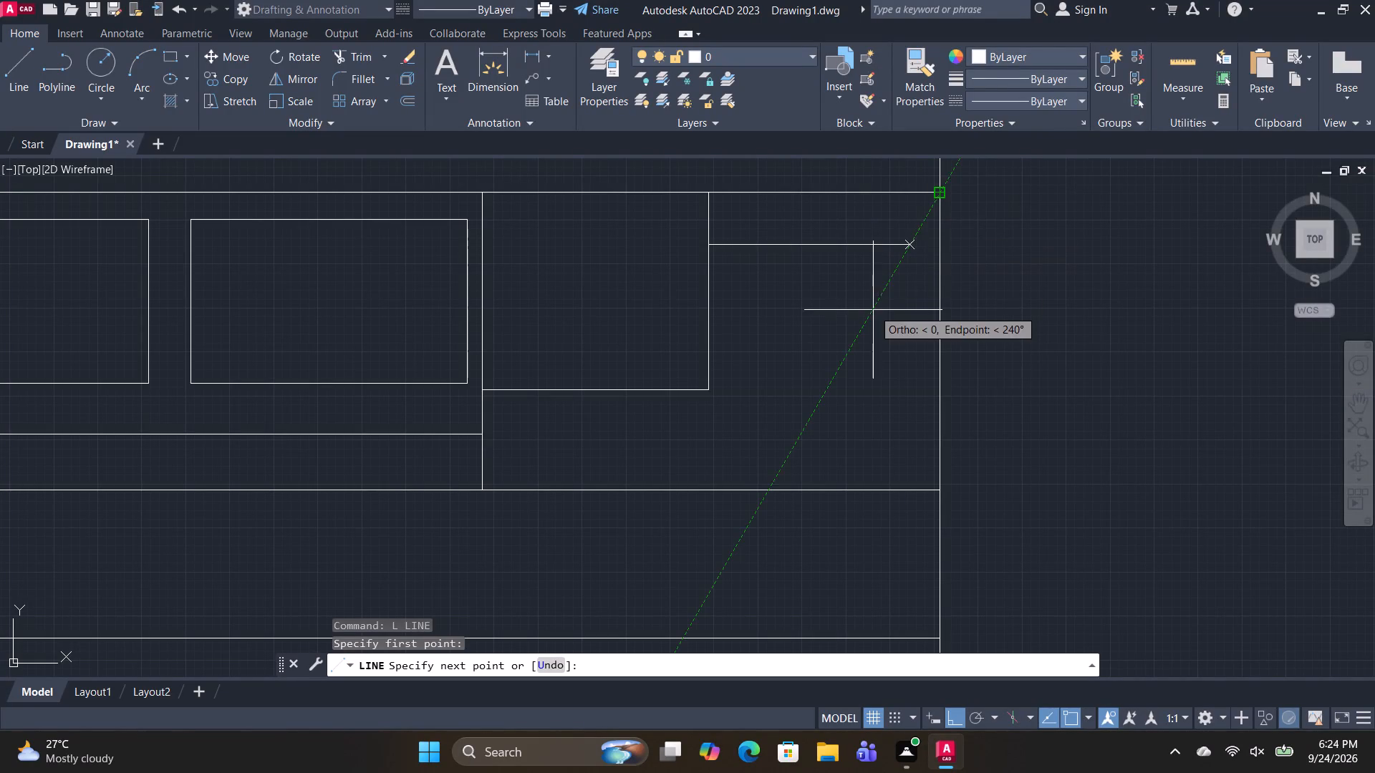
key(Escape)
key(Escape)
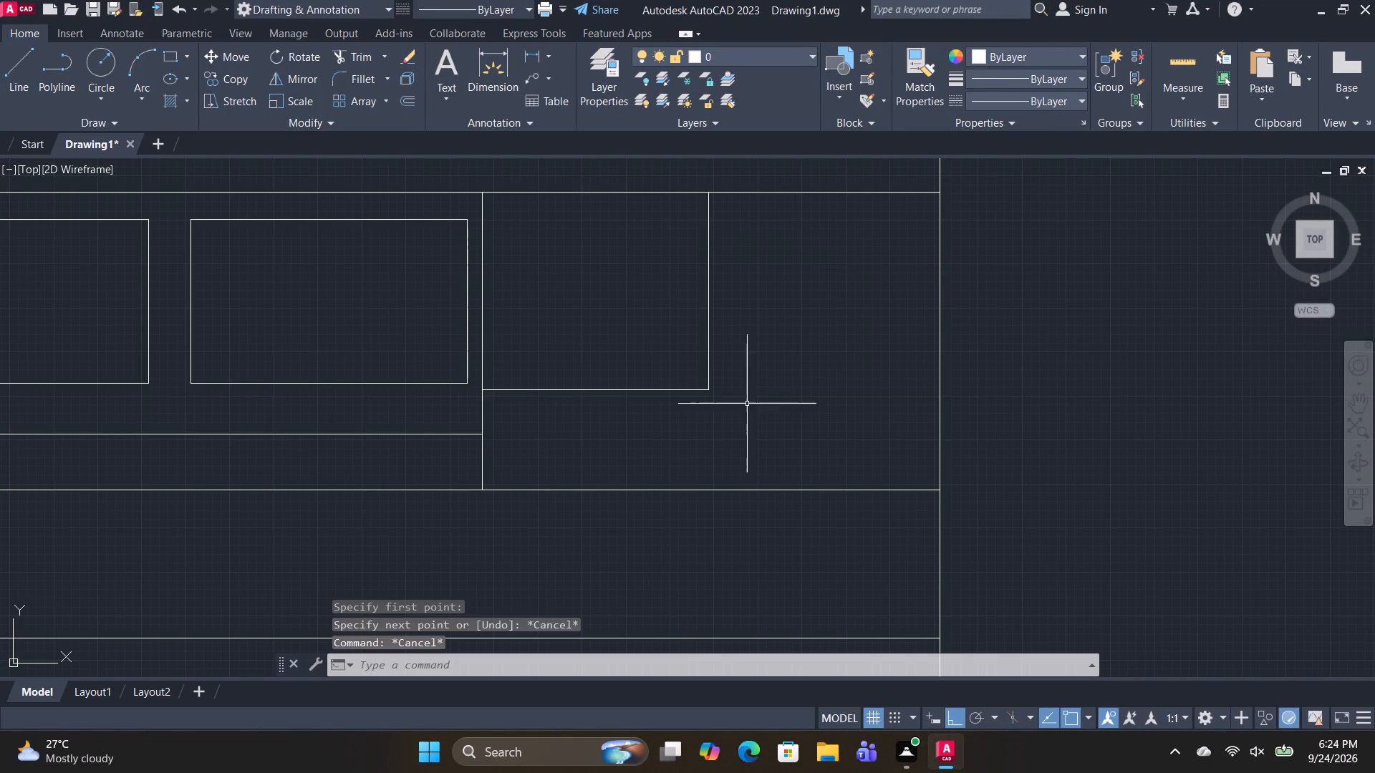
Erase the horizontal line and the vertical line joined to its end, beyond the rectangle row's right flanking line.
drag(746, 412, 717, 407)
click(610, 360)
key(Delete)
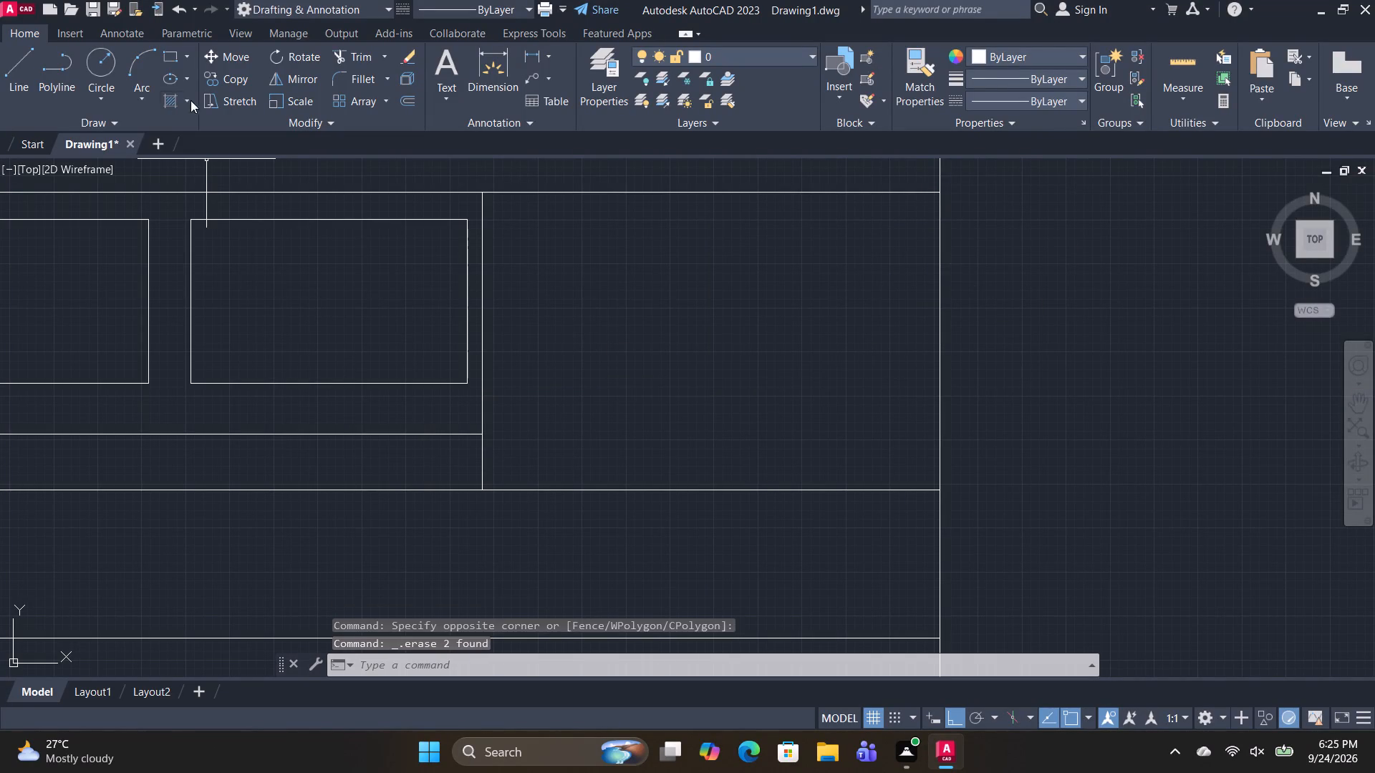
Draw an S-shaped four-point spline from the row's right flanking line to the strip's upper corner on the outline's right edge.
text(SPL)
key(space)
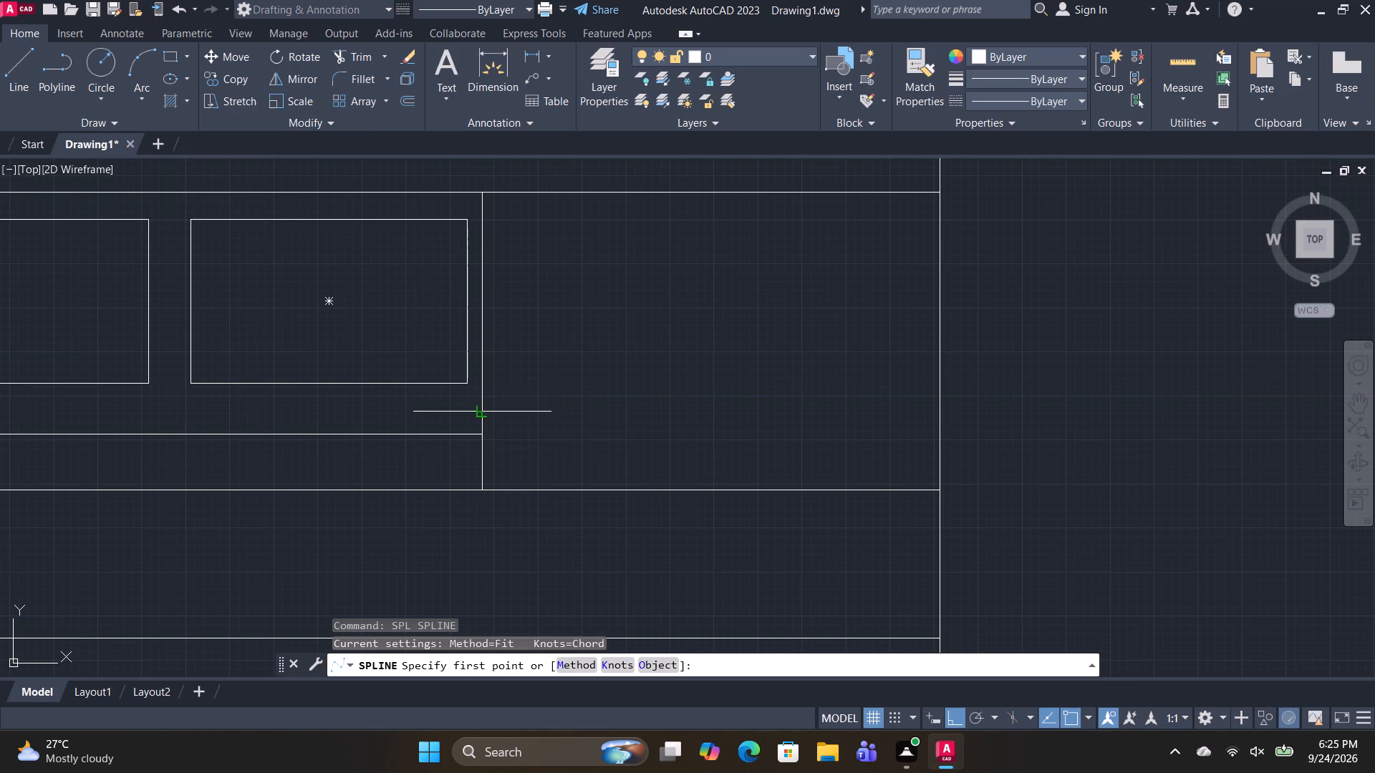
click(482, 409)
click(720, 317)
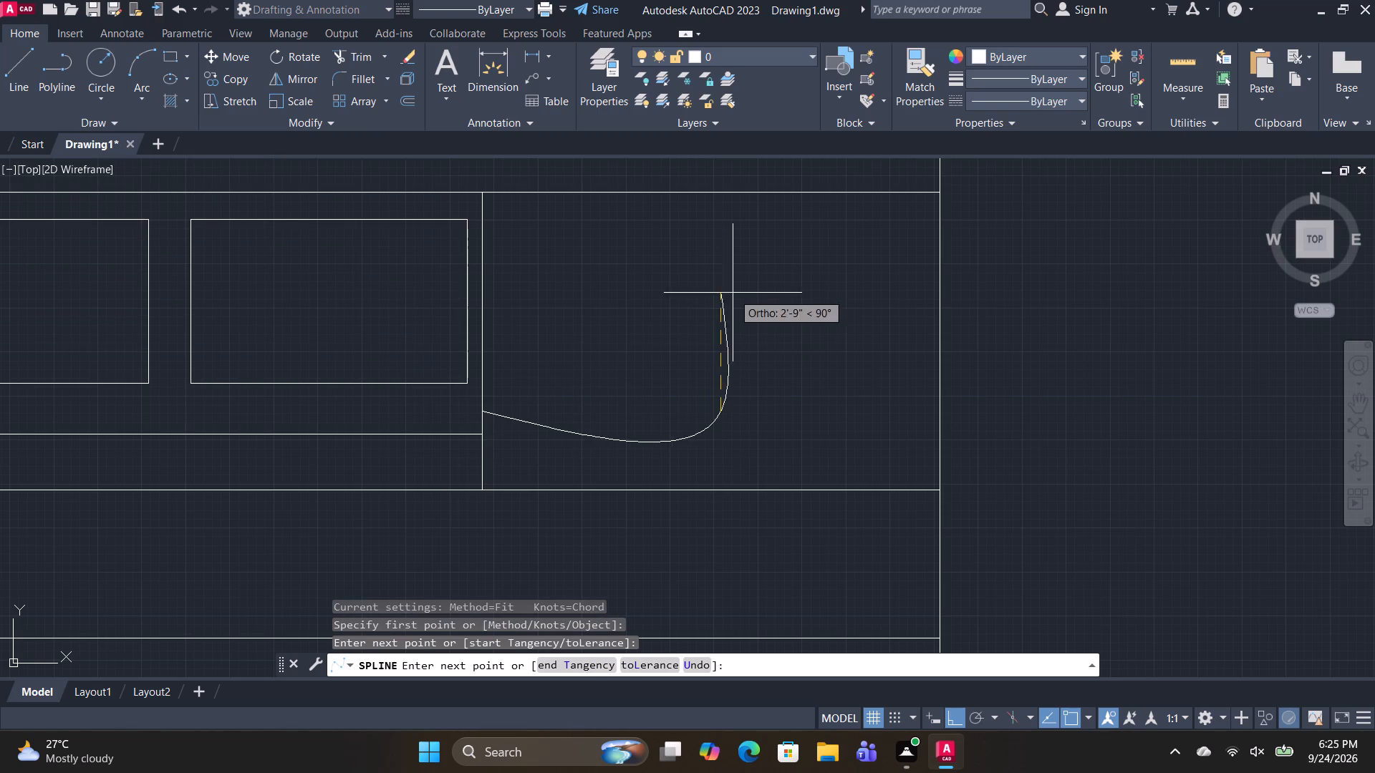
click(800, 235)
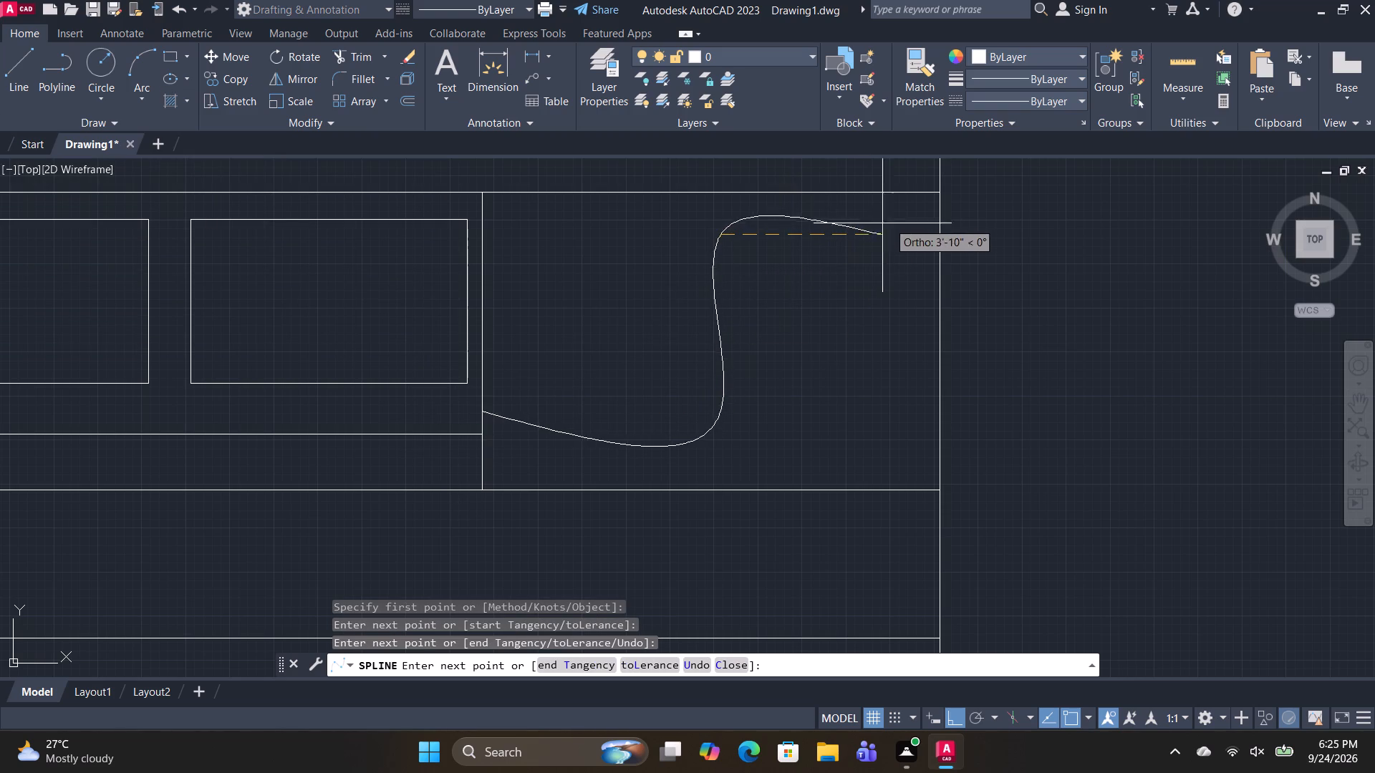
click(939, 197)
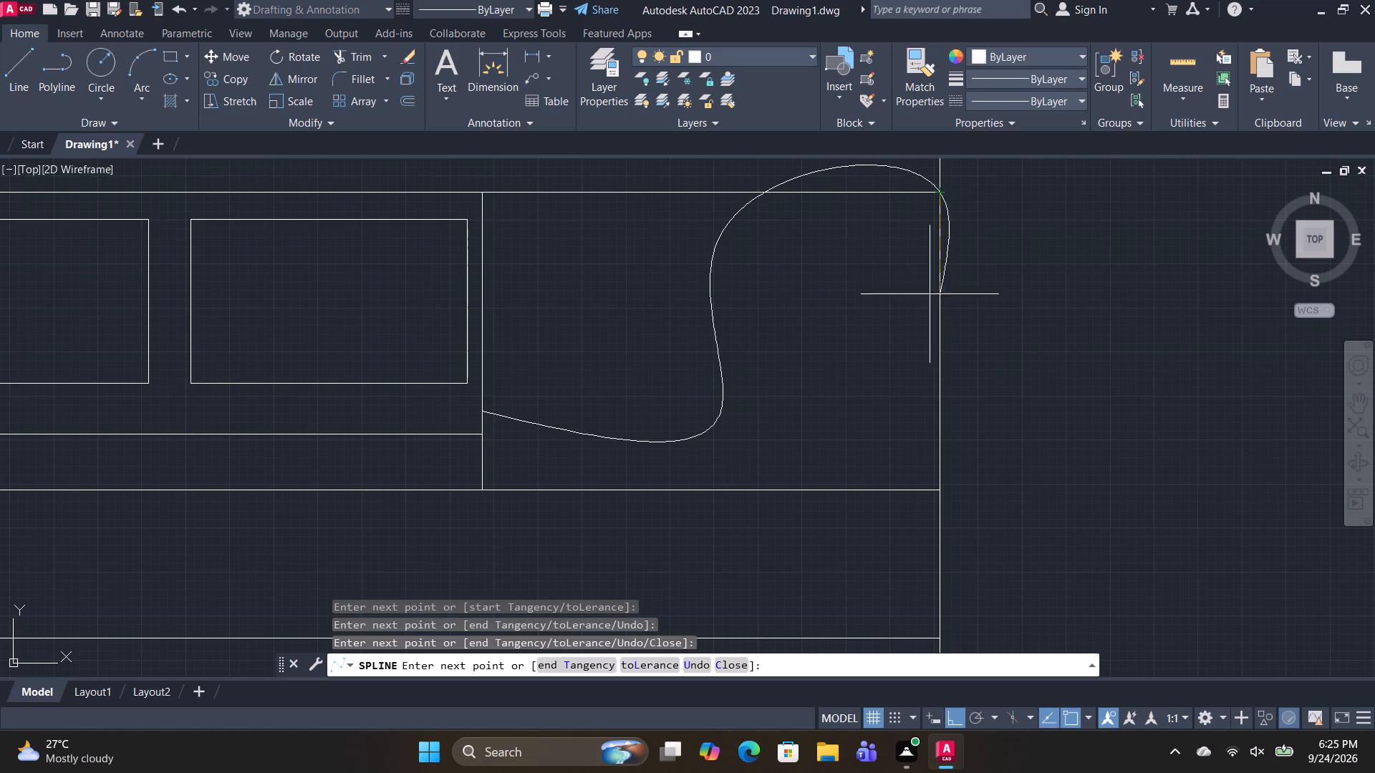
key(space)
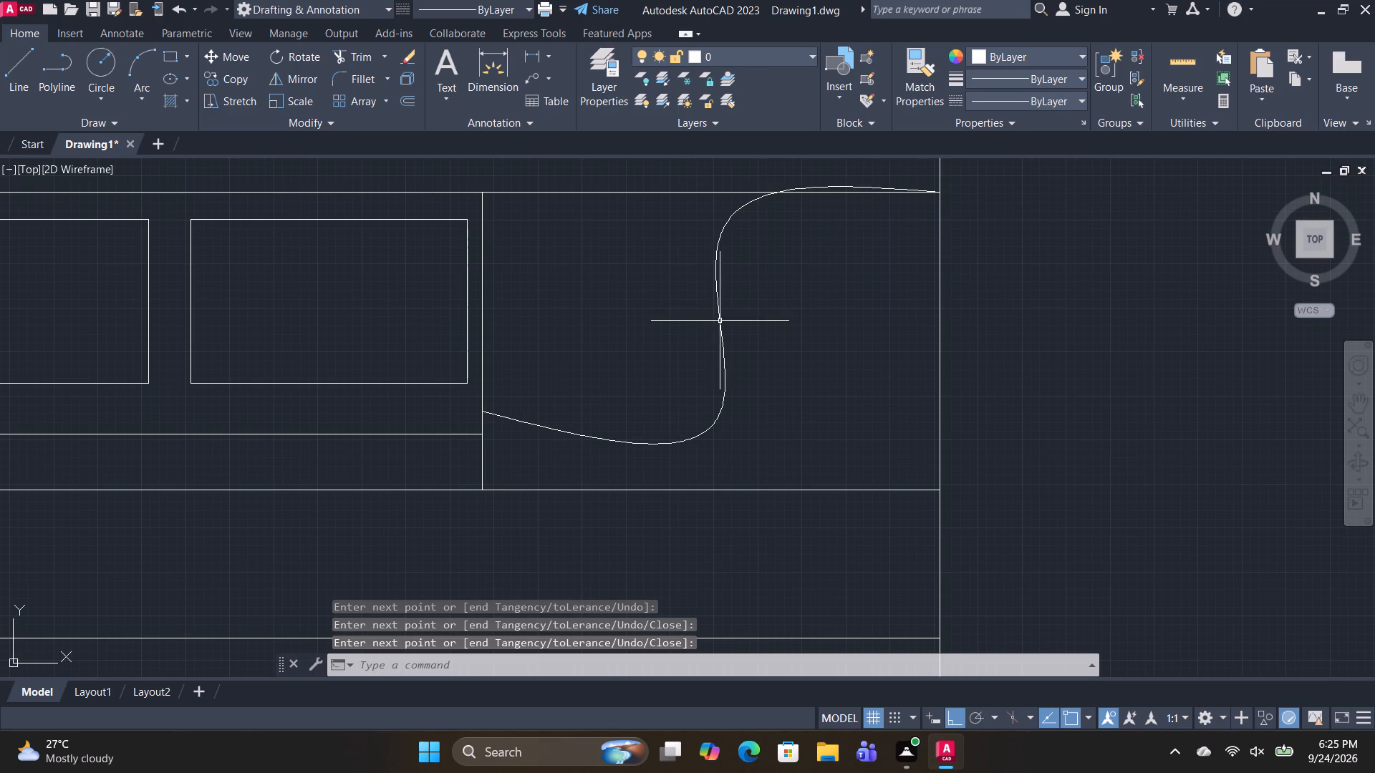
Switch the spline to control vertices and move three of them inward to form a smoother S-curve within the strip.
click(720, 321)
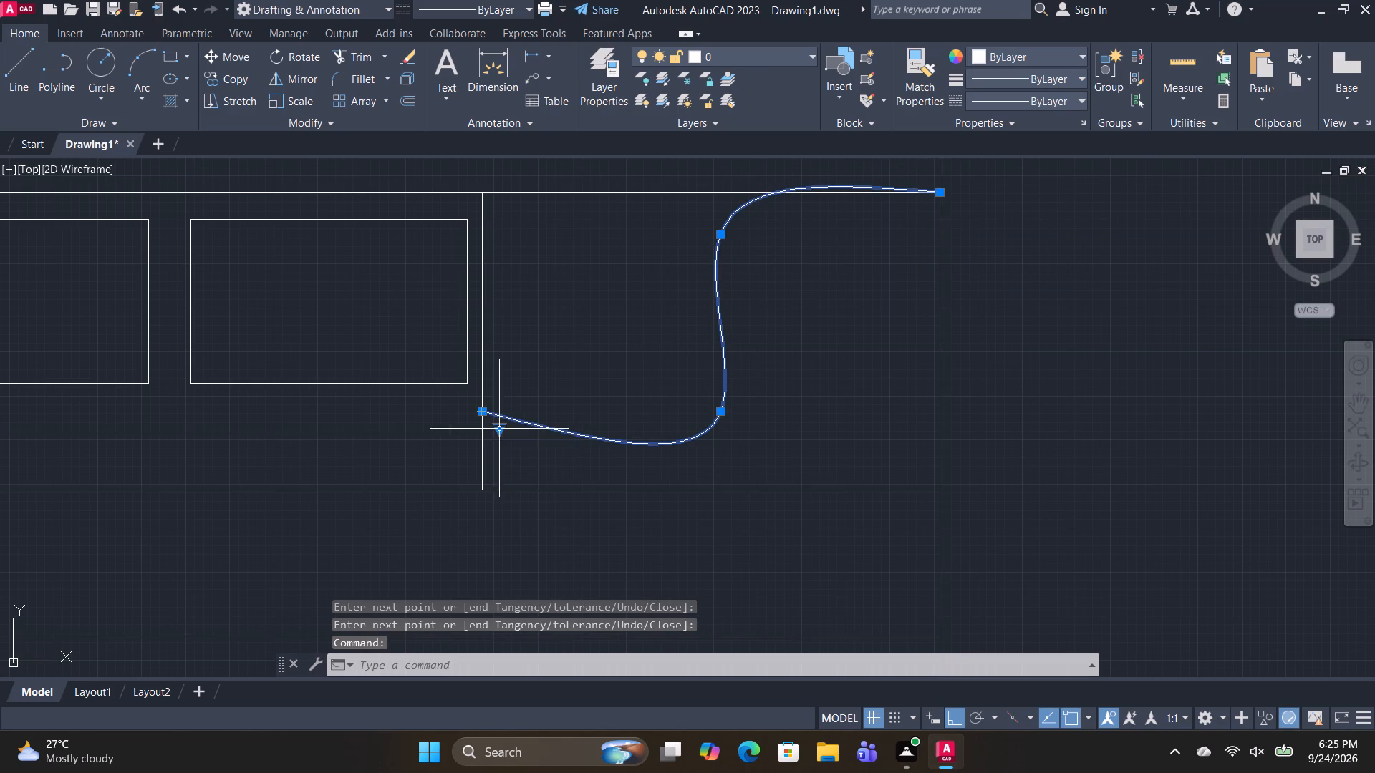
click(496, 428)
click(564, 453)
middle_drag(793, 254, 793, 318)
click(841, 251)
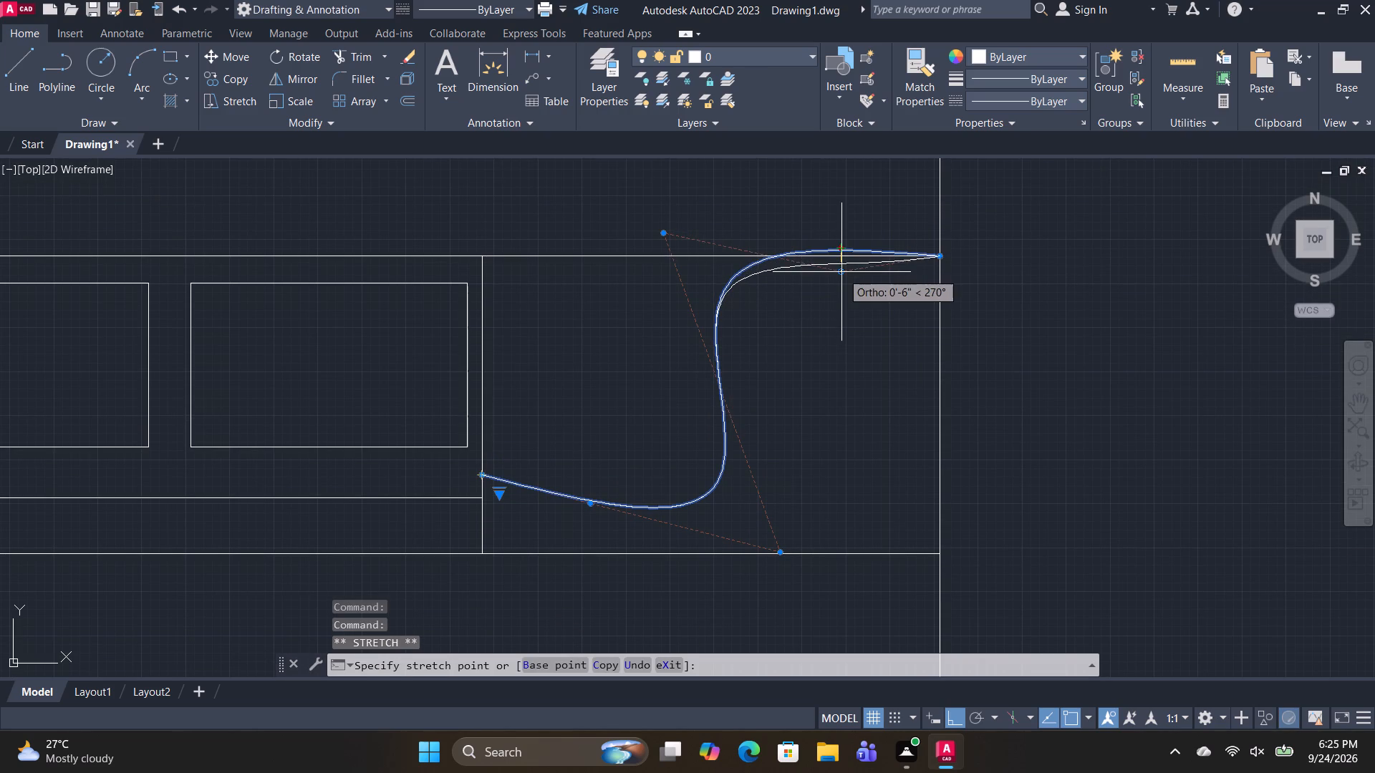
click(851, 309)
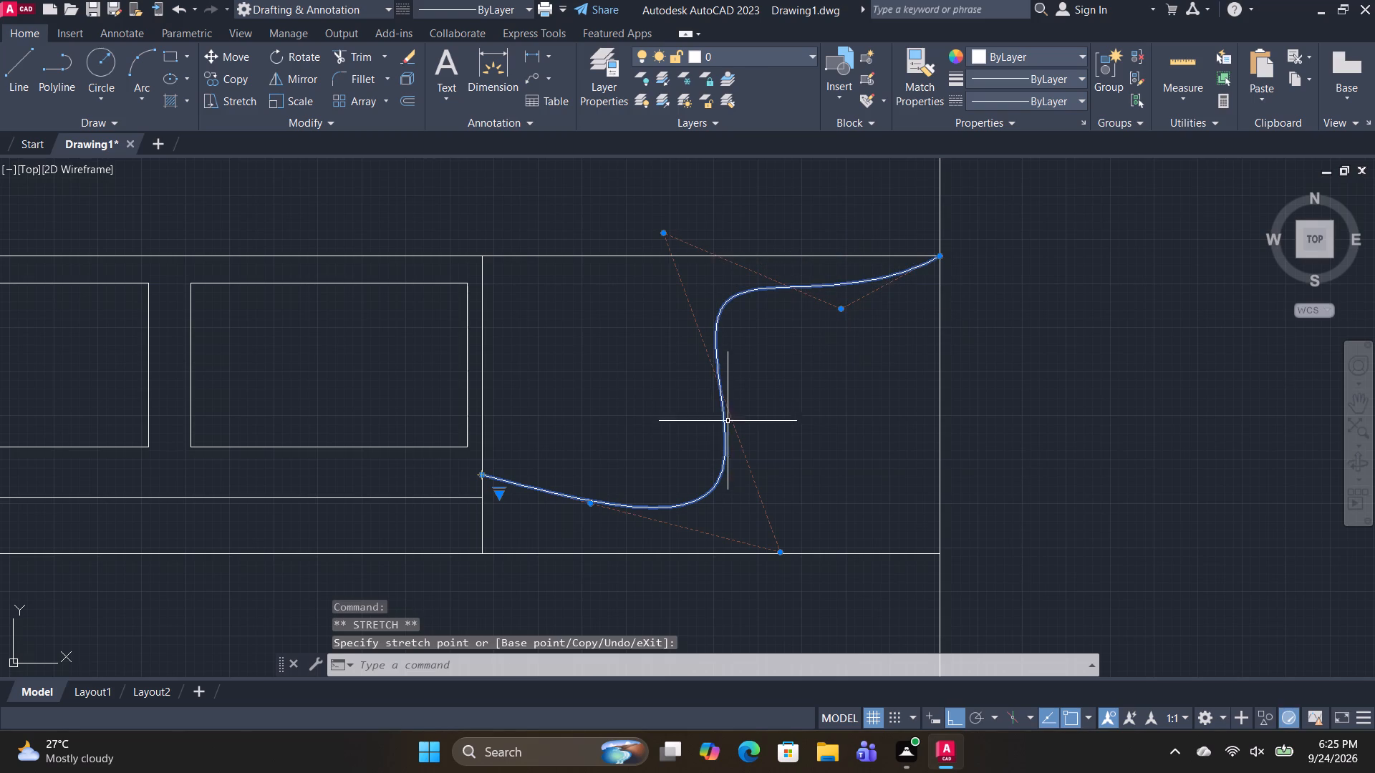
click(781, 555)
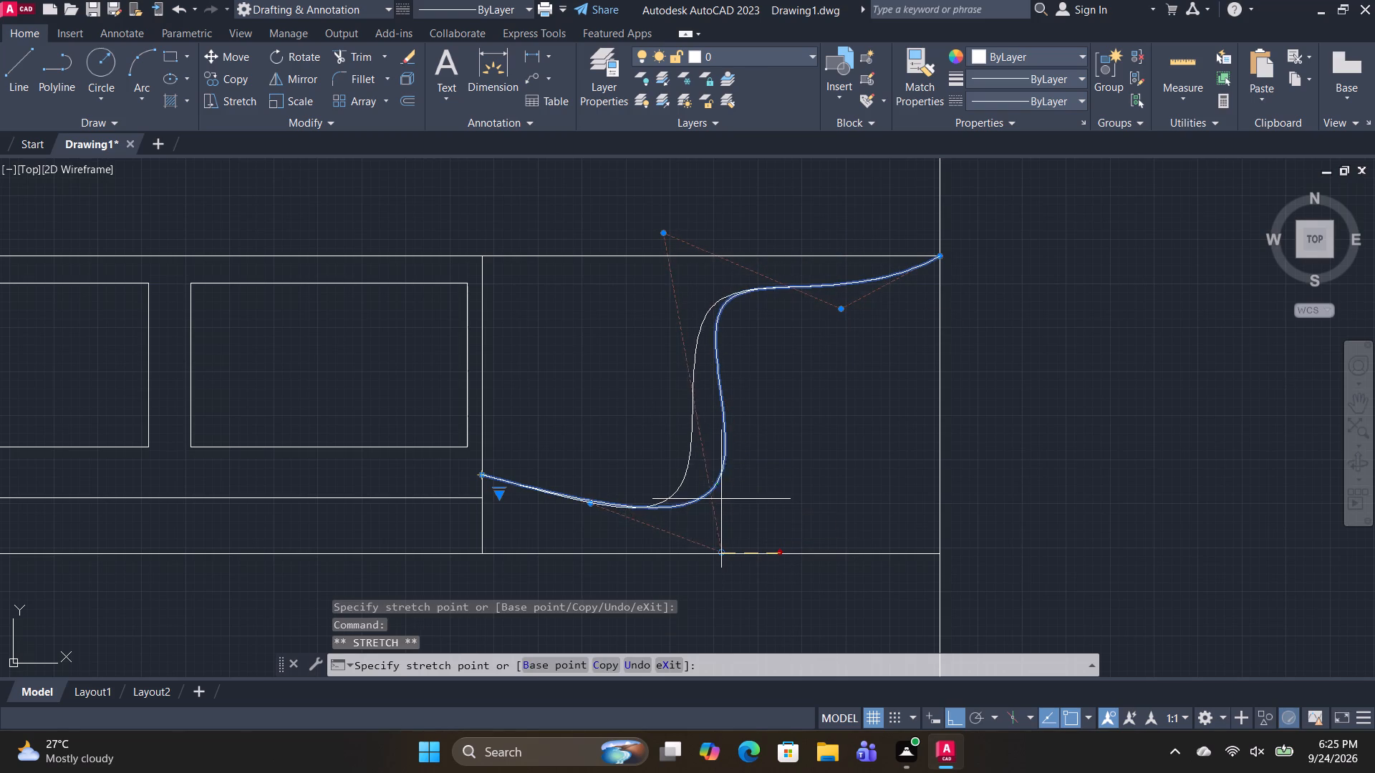
click(721, 497)
click(666, 233)
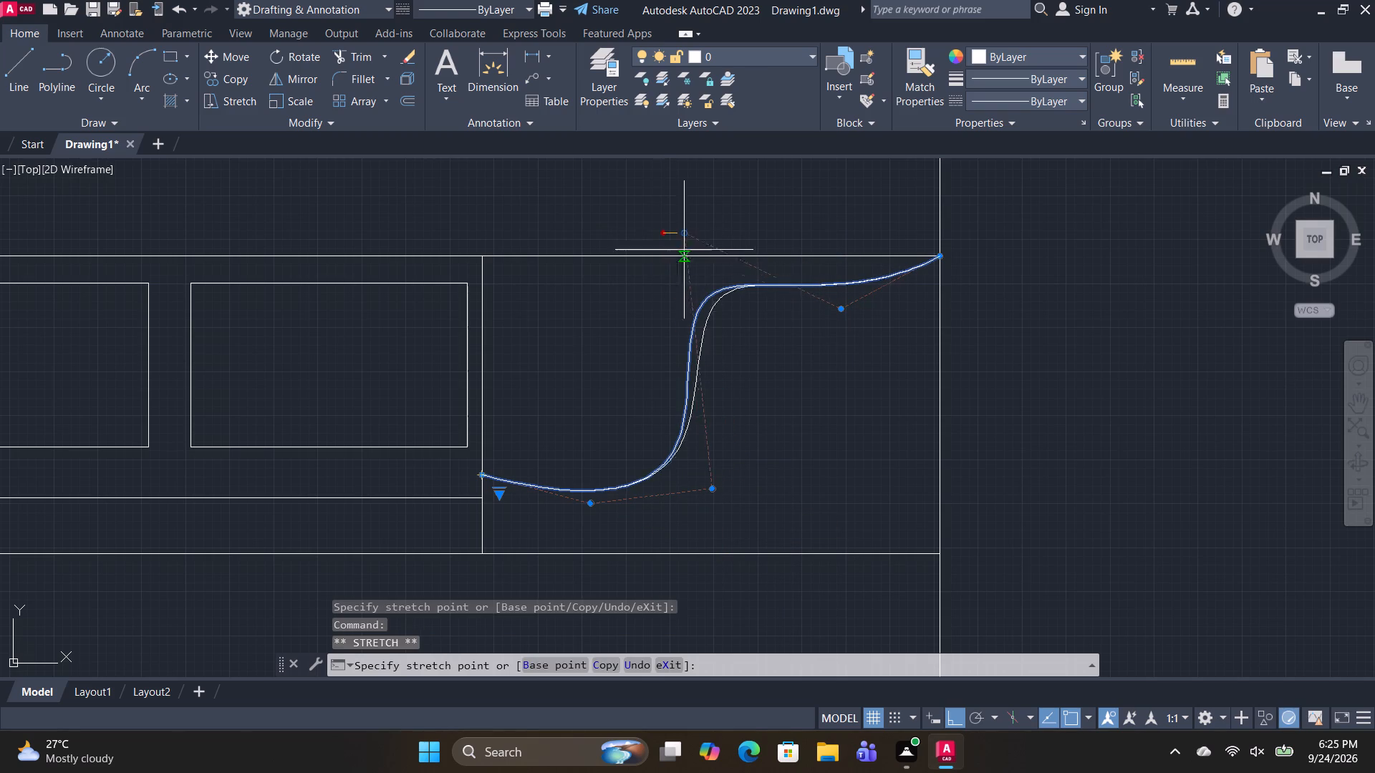
click(725, 289)
middle_drag(819, 467, 776, 414)
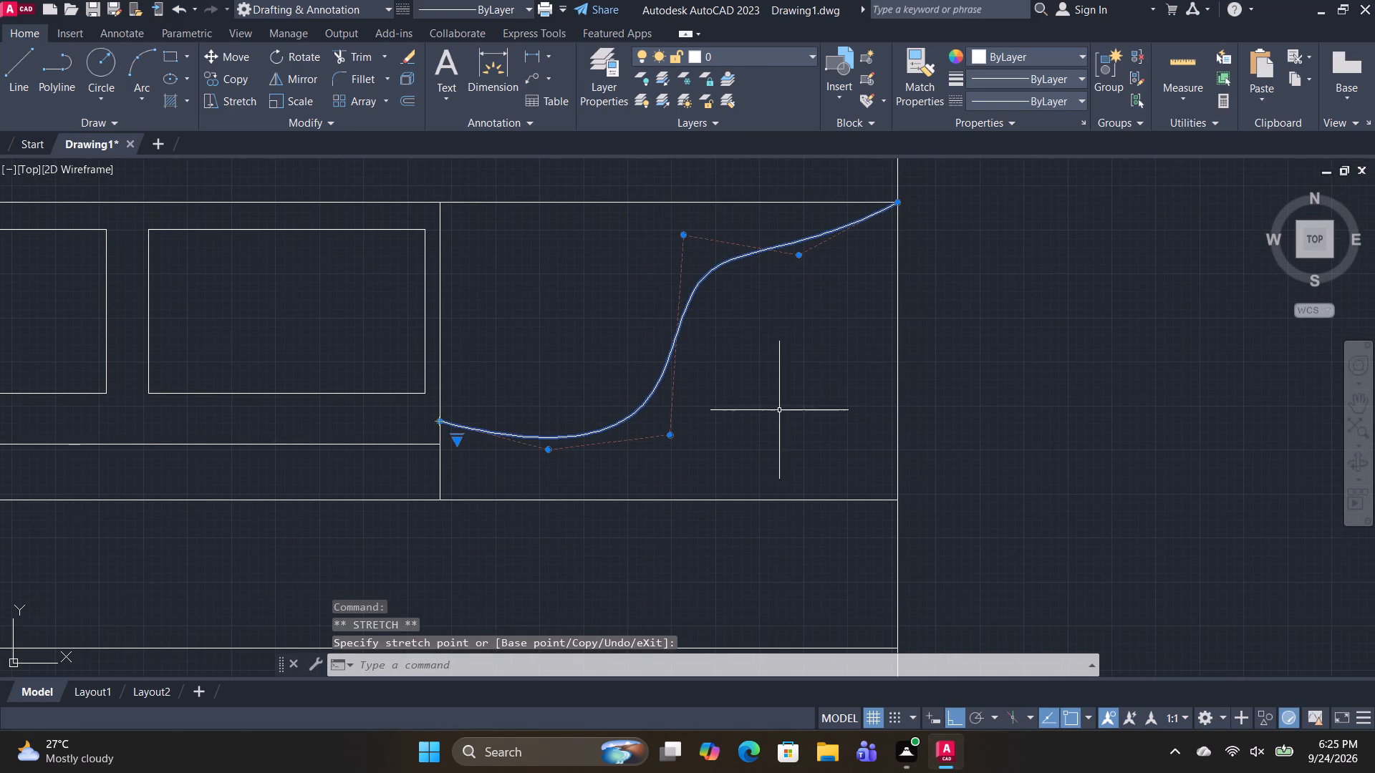
key(space)
key(Escape)
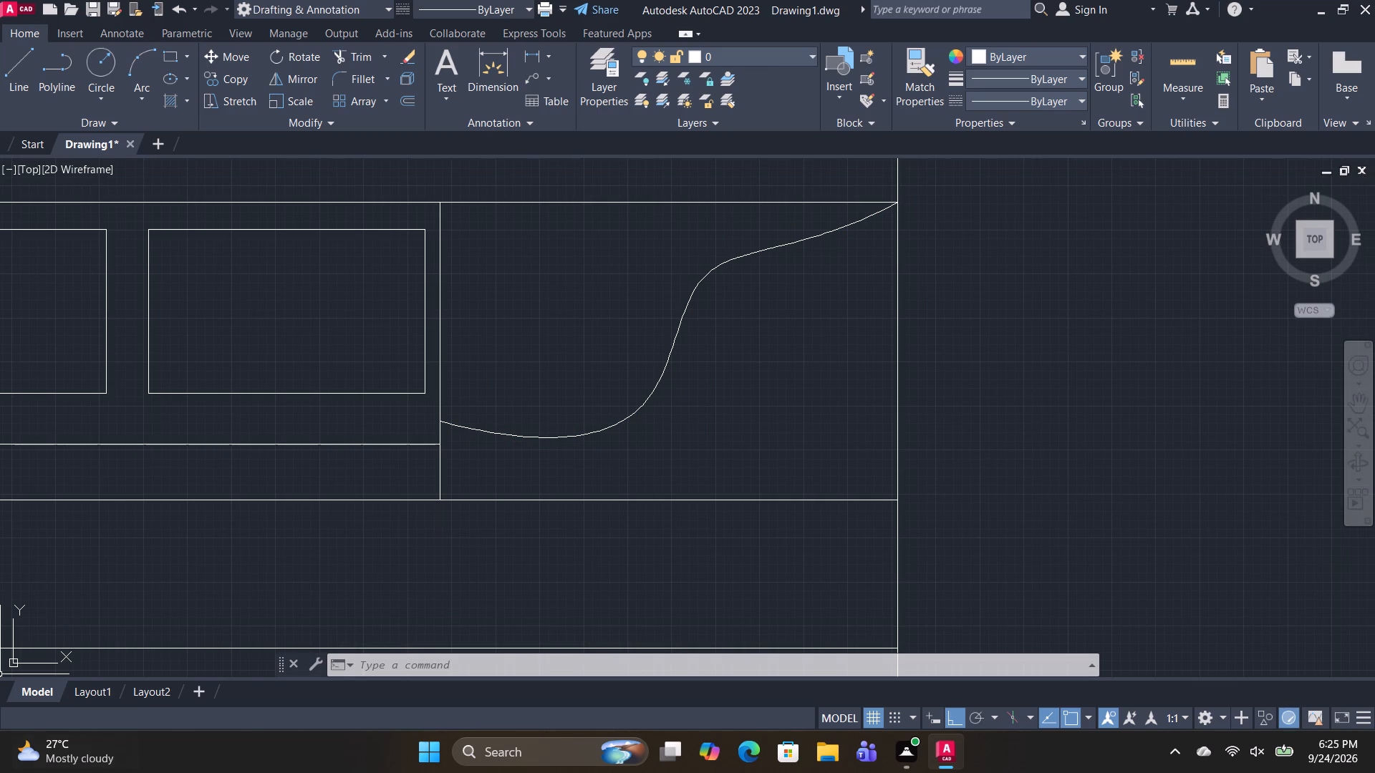
Draw a small circle in the space between the S-curve and the outline's right edge.
key(c)
key(space)
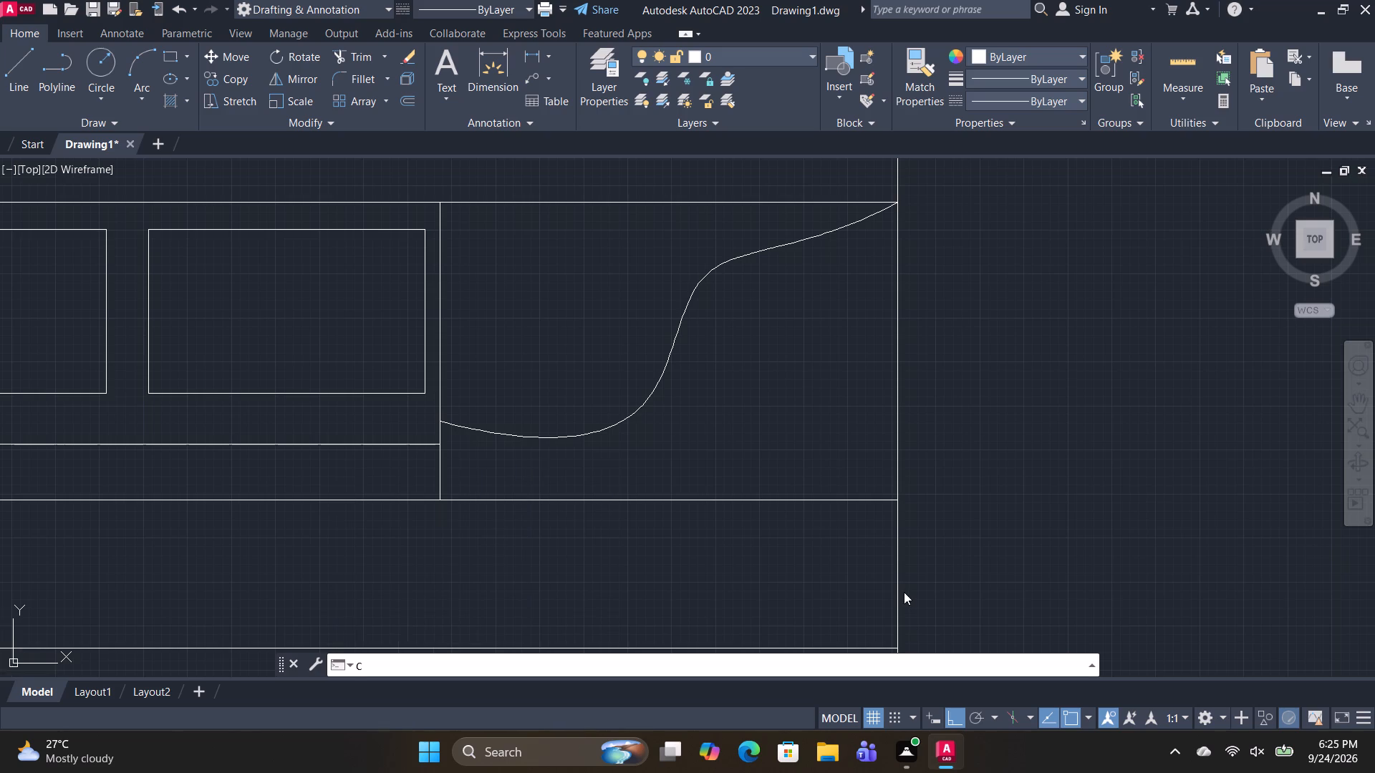
click(783, 358)
click(787, 406)
Trim away the part of the upper vertical divider that crosses the strip beside the rectangle row's left flanking line.
scroll(807, 472, down, 2)
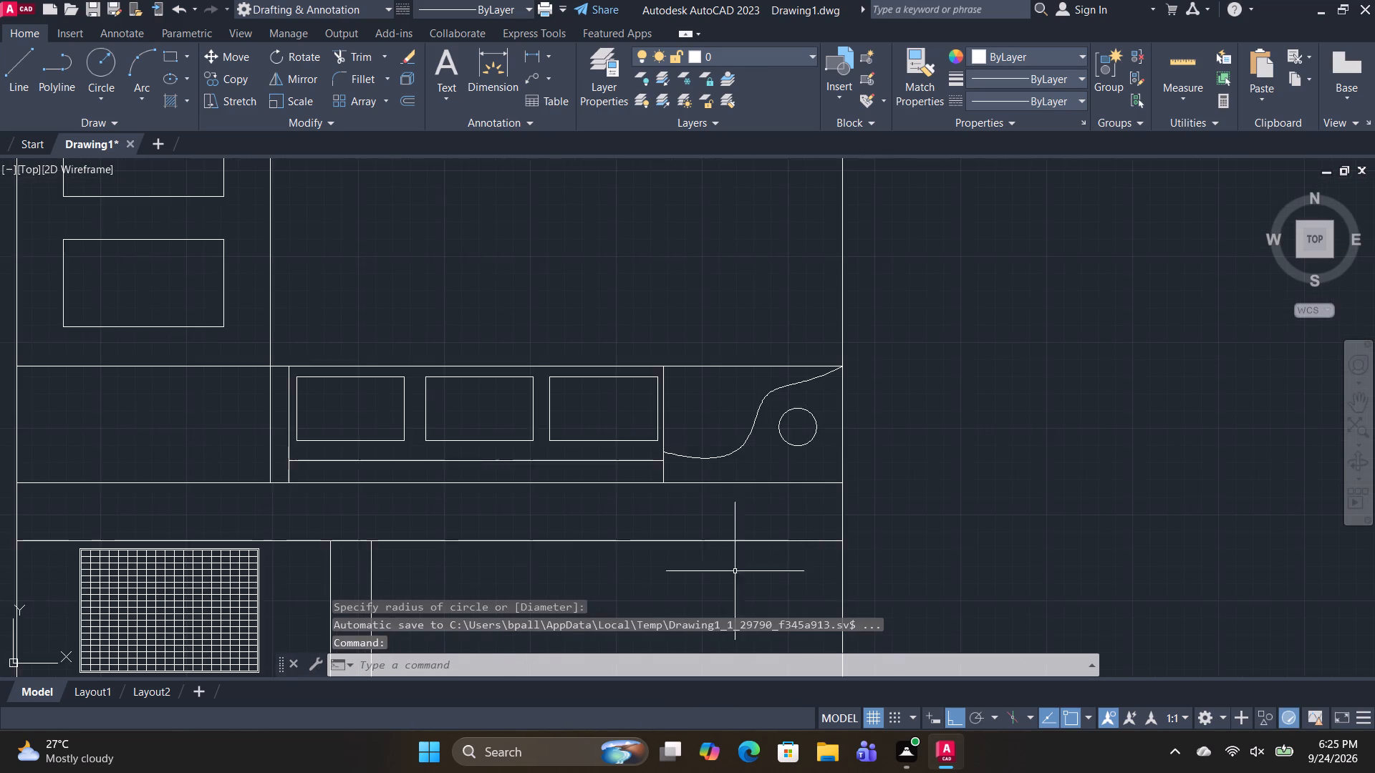
scroll(725, 570, down, 1)
middle_drag(714, 538, 705, 490)
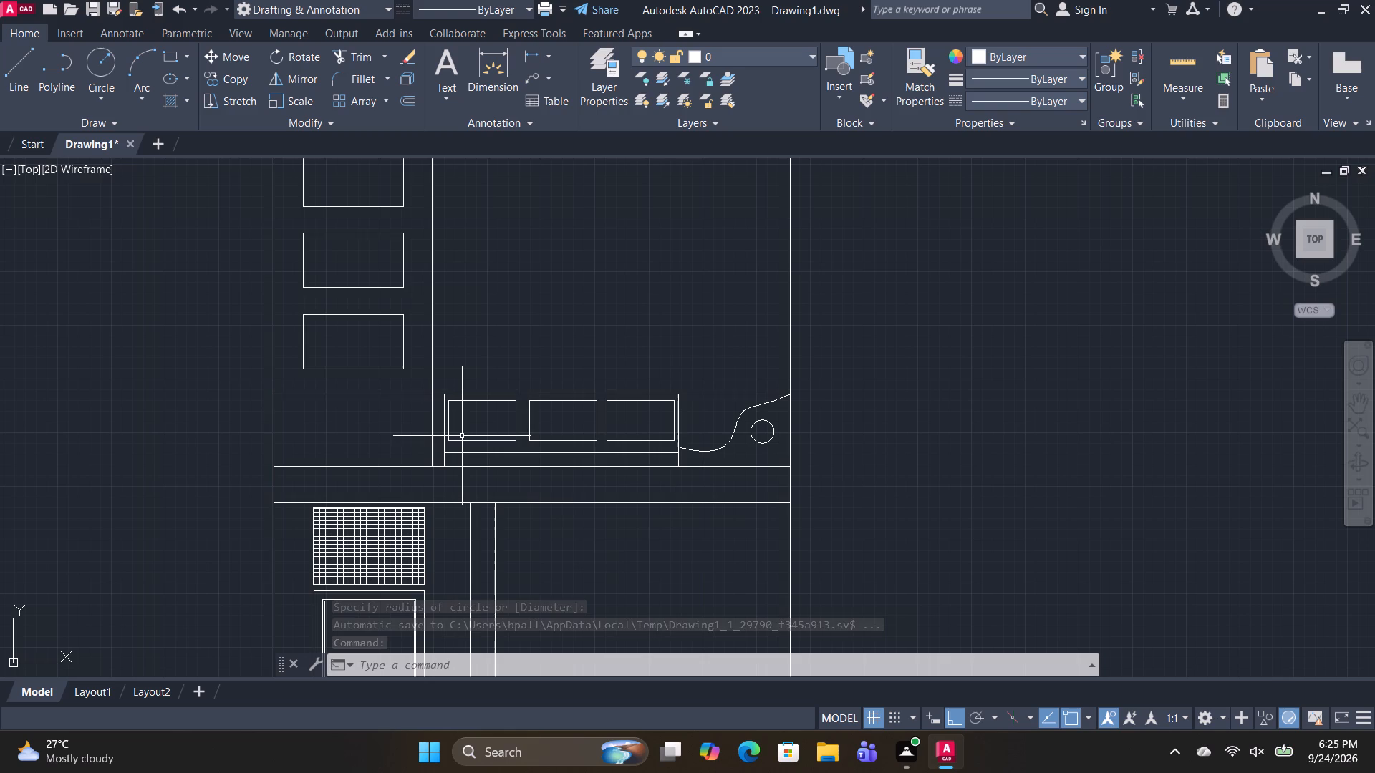
key(Escape)
text(TR)
key(space)
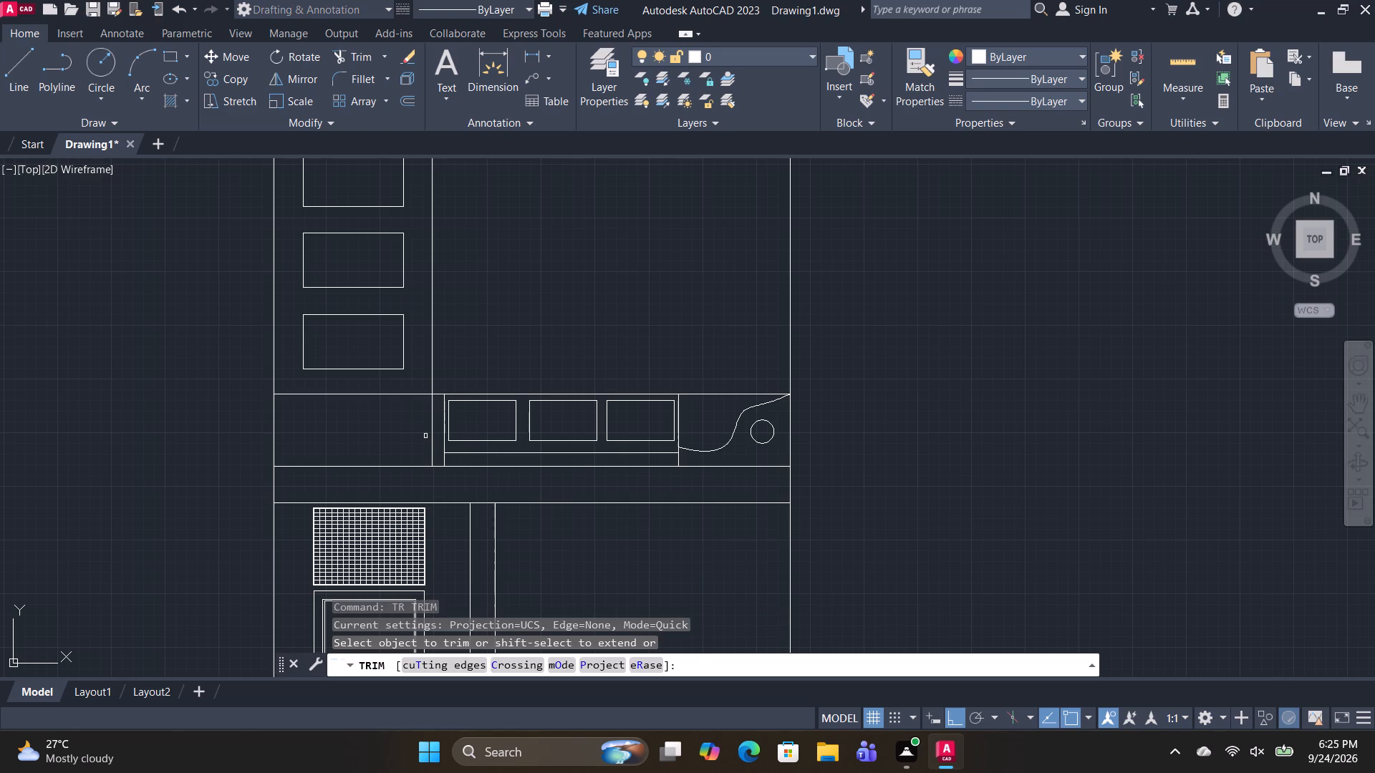
click(432, 438)
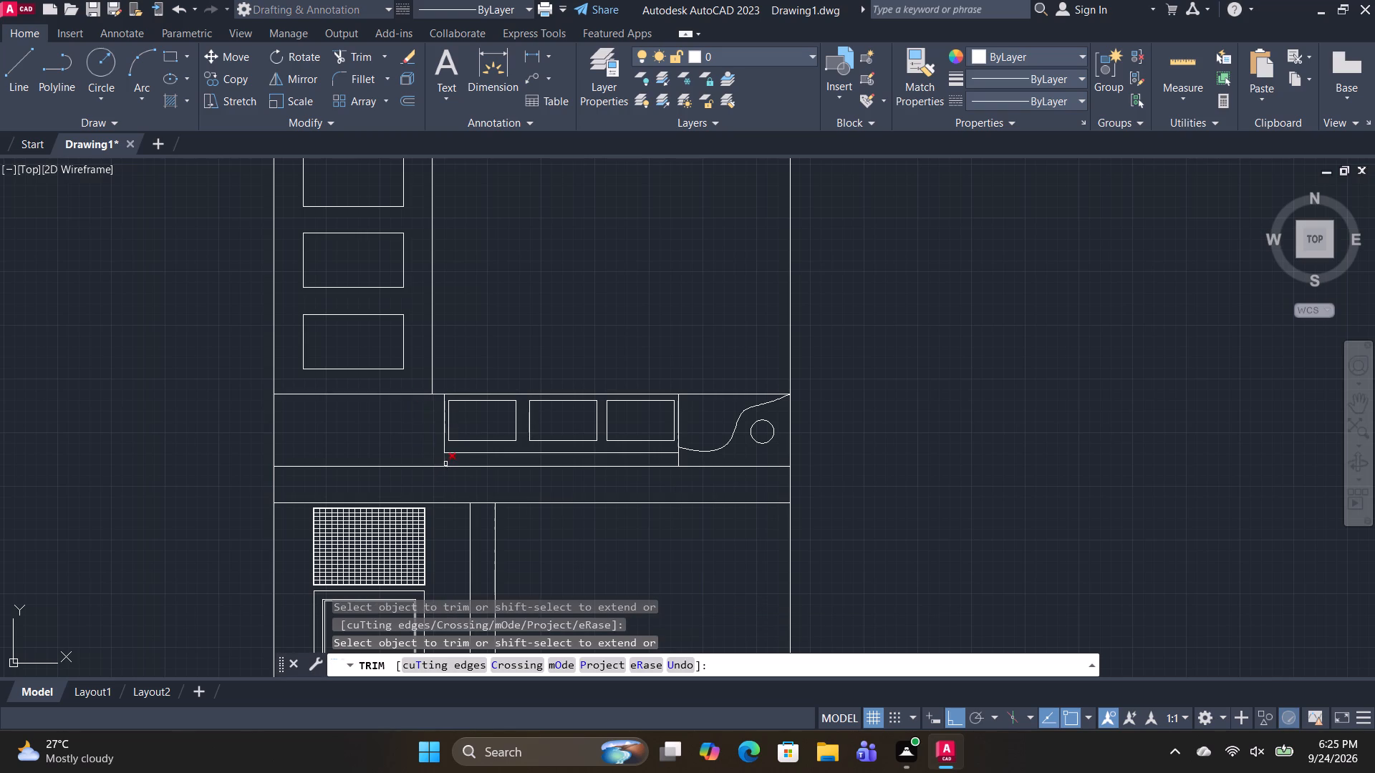
scroll(445, 464, up, 1)
scroll(551, 500, down, 1)
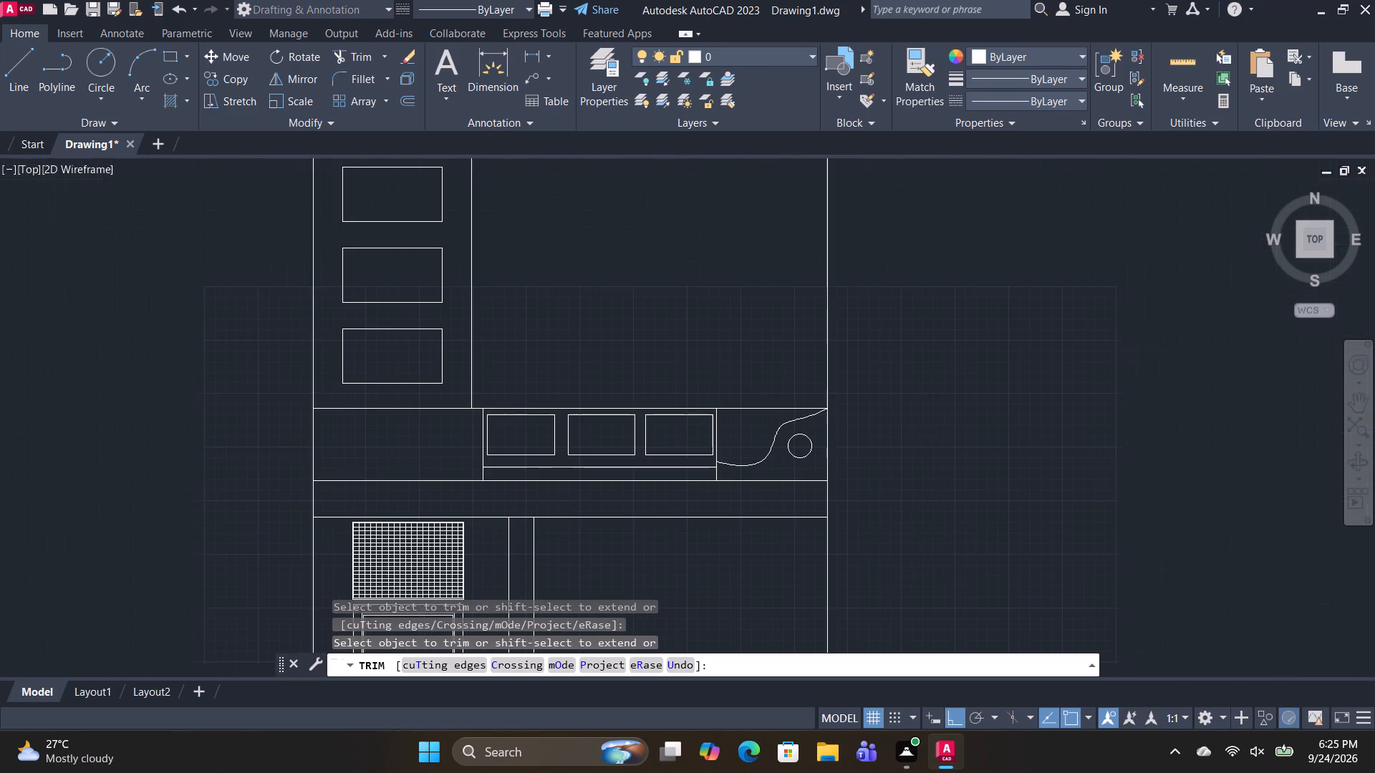
middle_drag(612, 518, 405, 444)
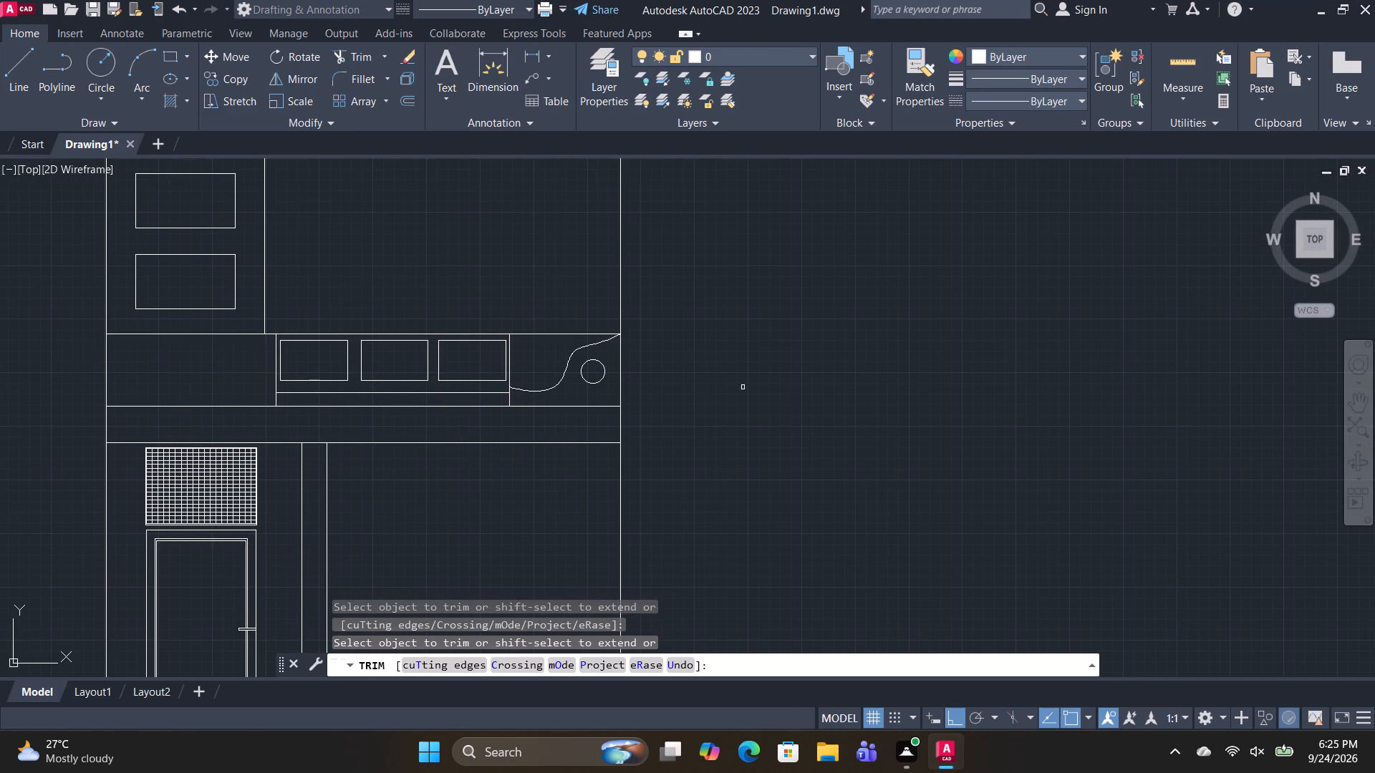
key(Escape)
Hatch the insides of the strip's three rectangles with the GOST_GLASS pattern.
click(170, 102)
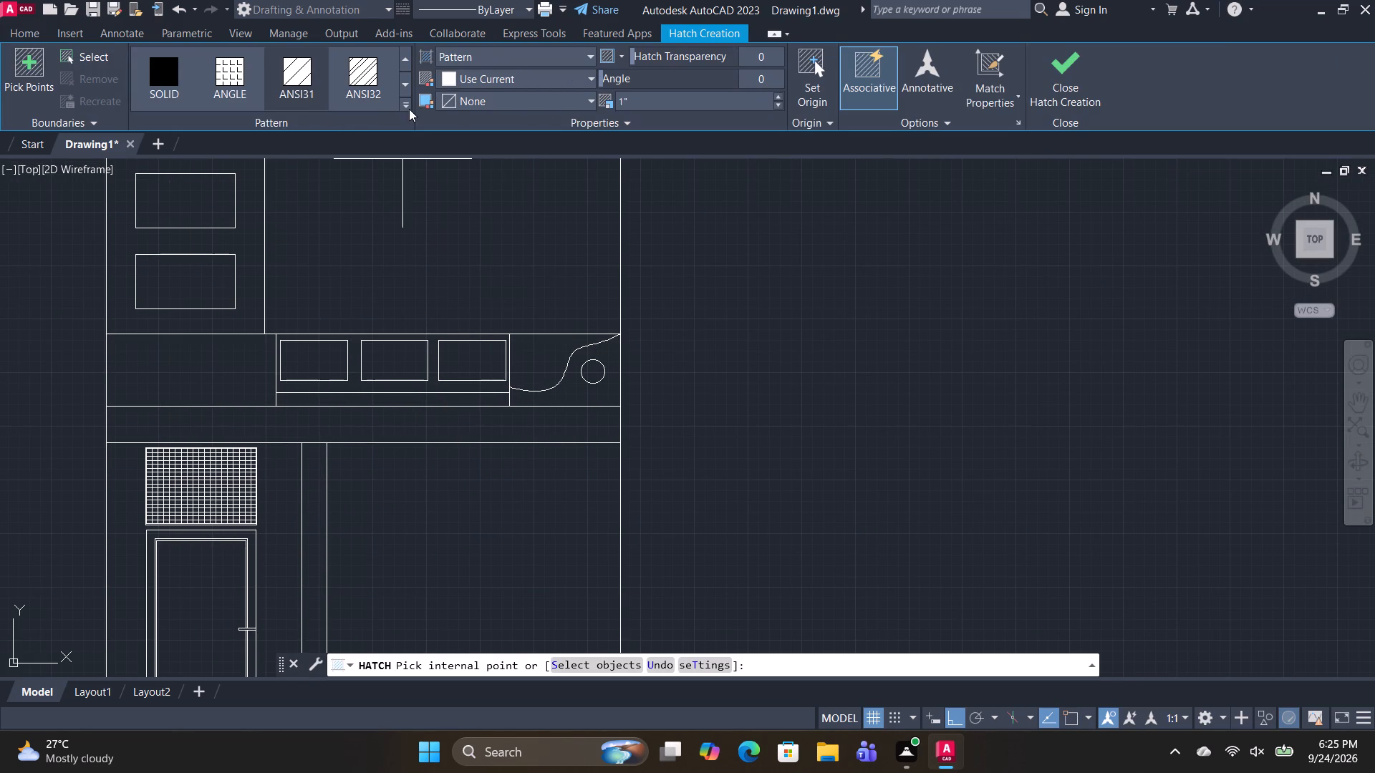
click(409, 109)
scroll(303, 265, down, 6)
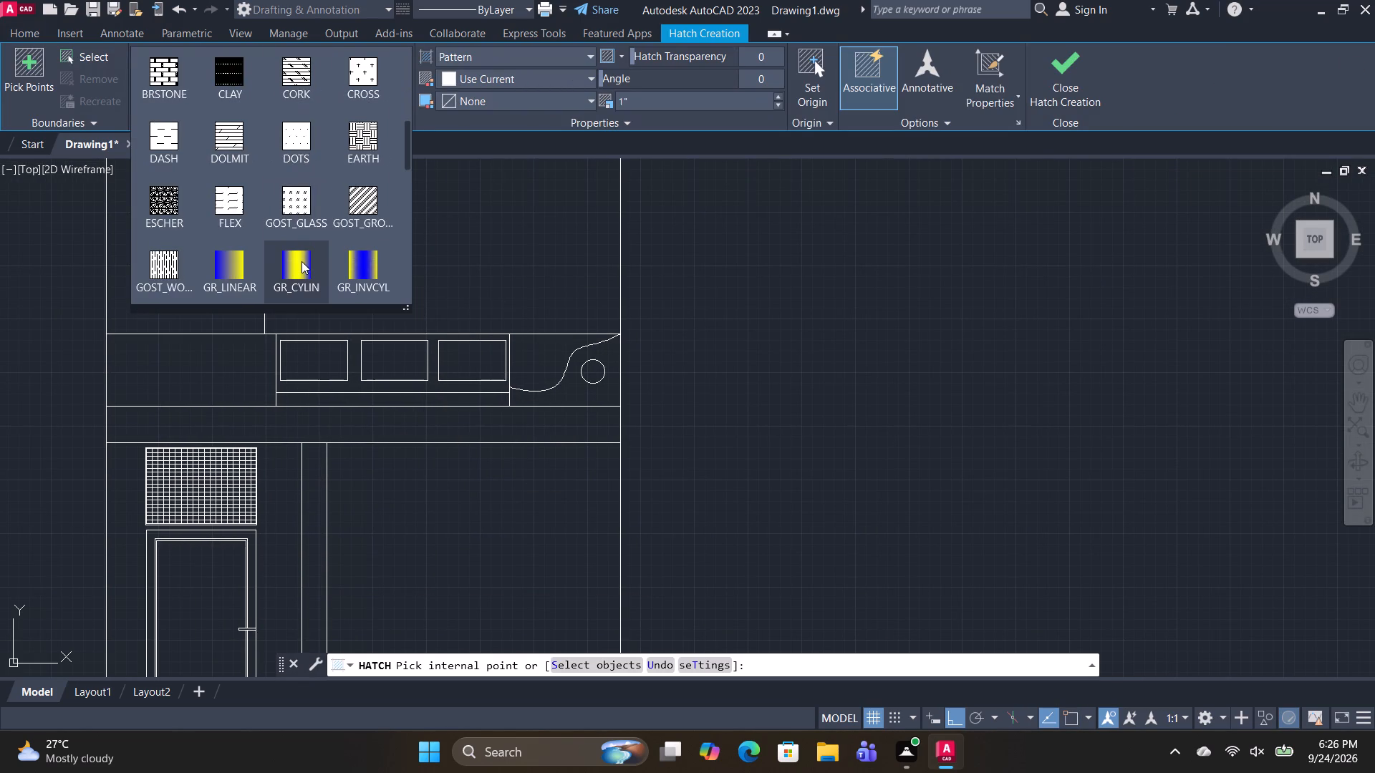
scroll(251, 220, down, 2)
click(301, 84)
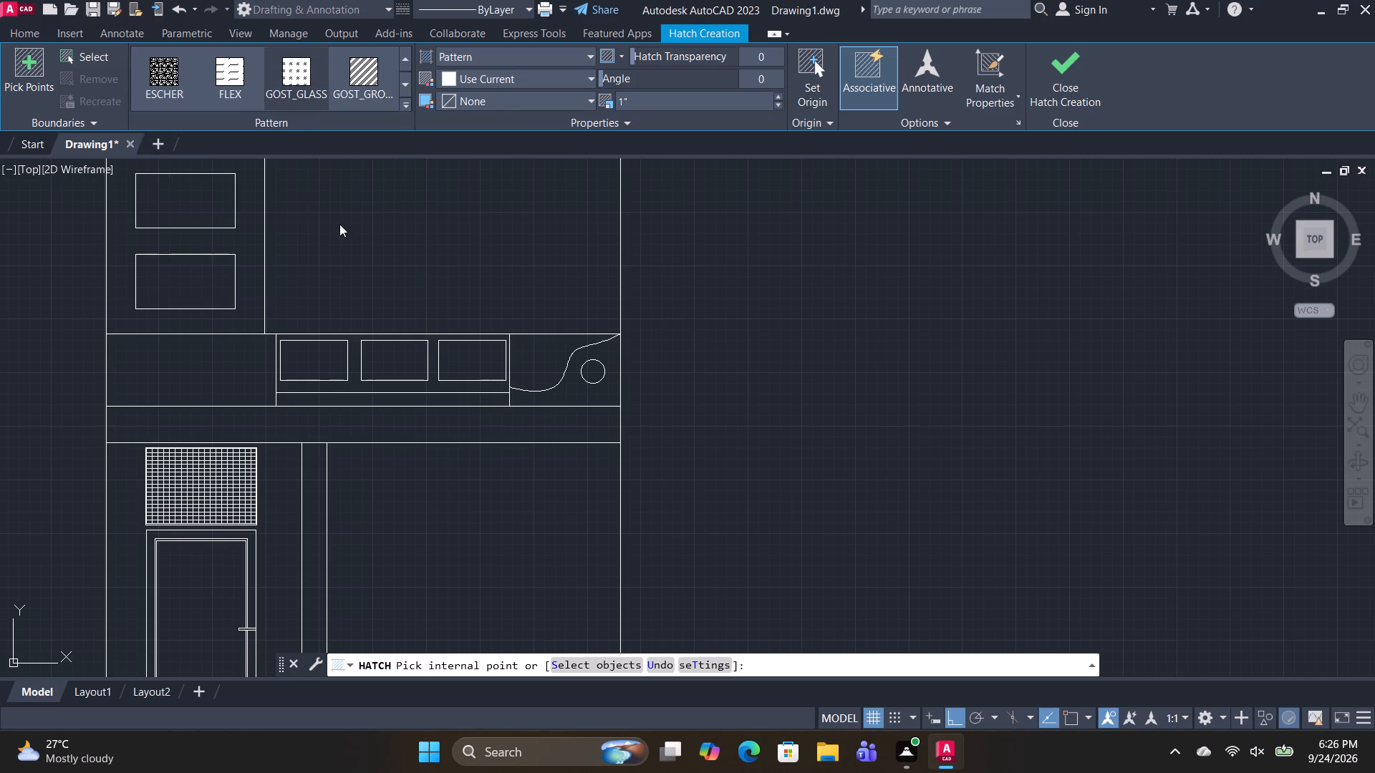
click(320, 366)
click(414, 364)
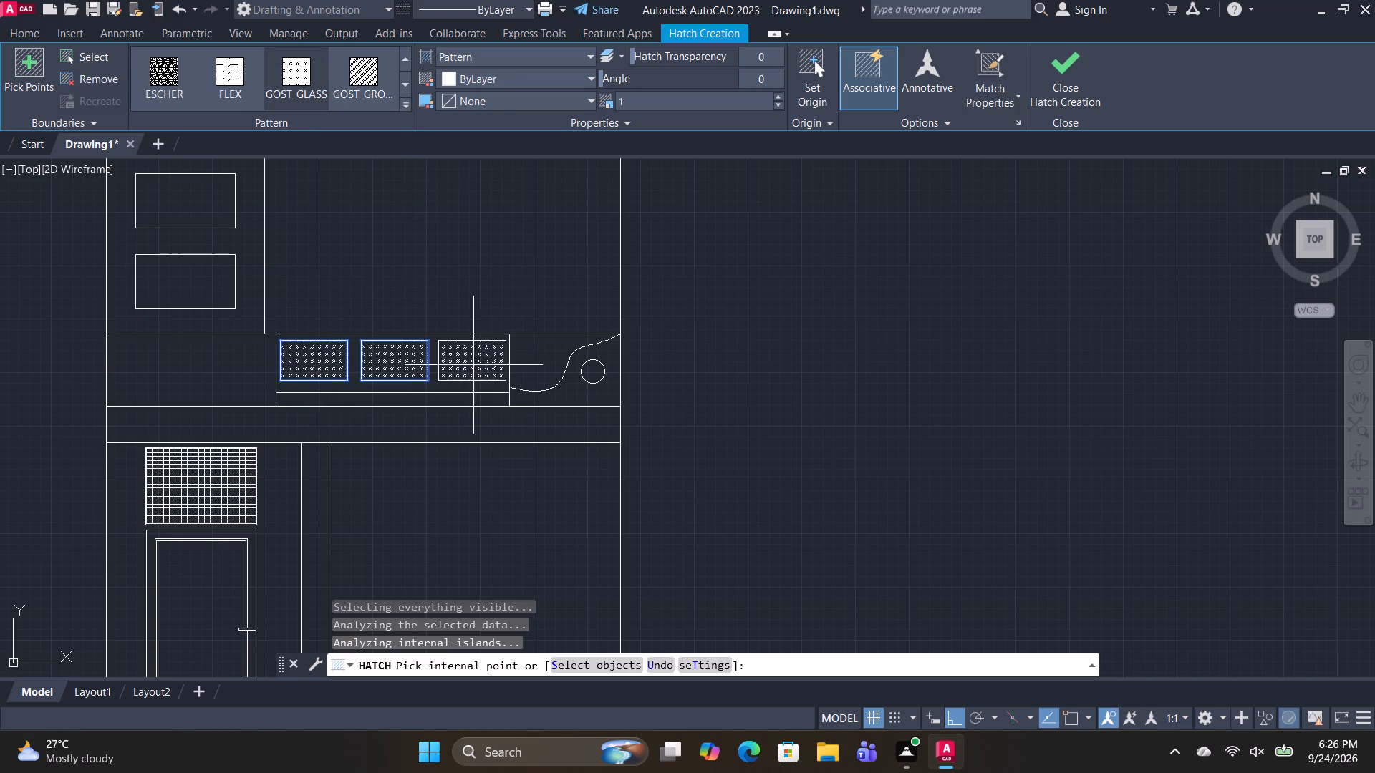
click(473, 364)
key(space)
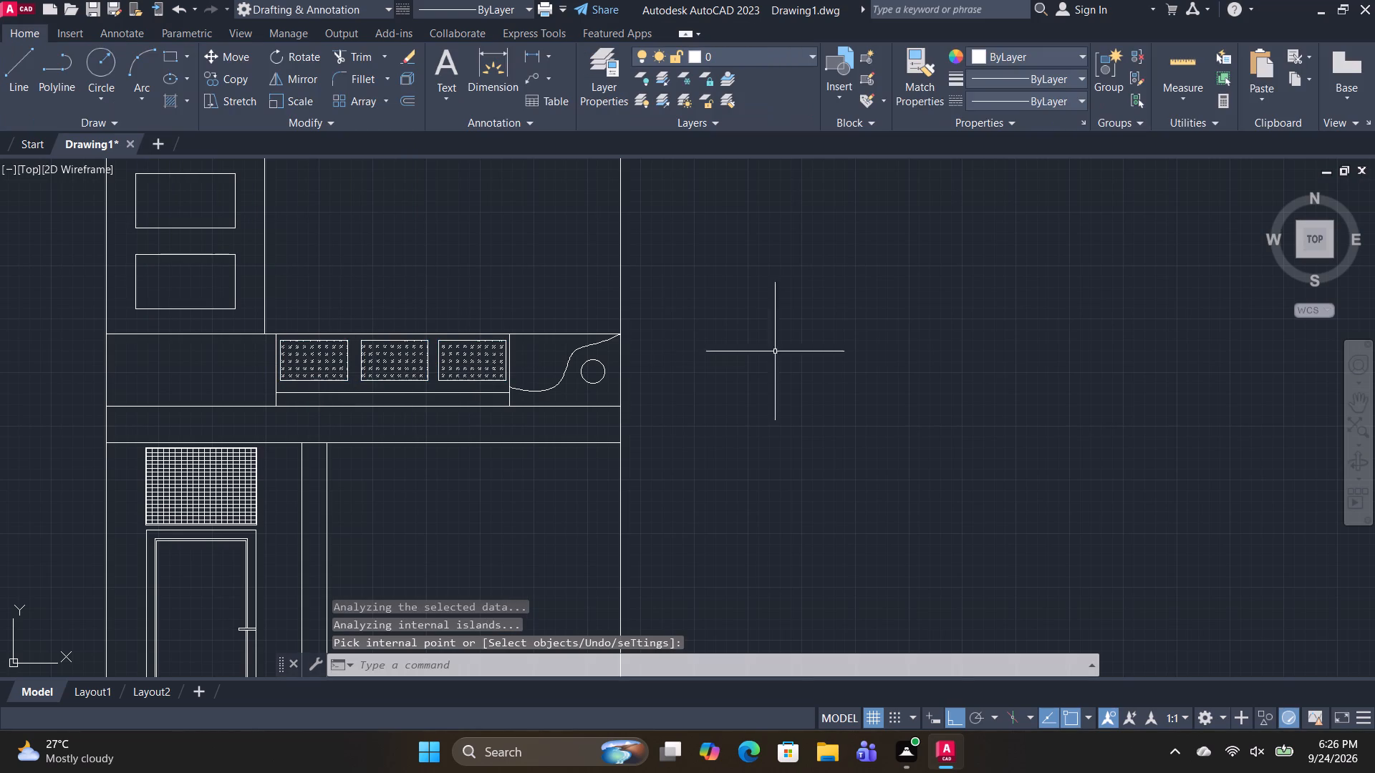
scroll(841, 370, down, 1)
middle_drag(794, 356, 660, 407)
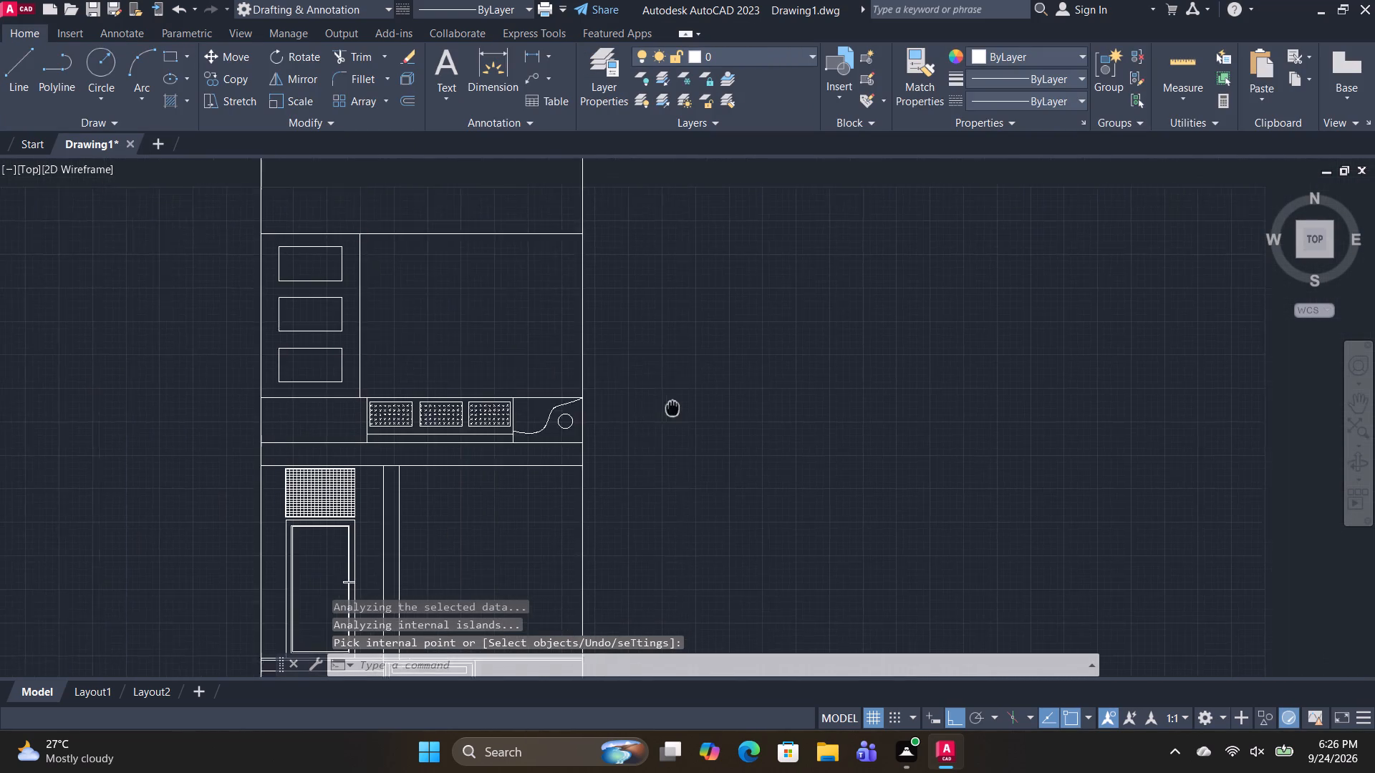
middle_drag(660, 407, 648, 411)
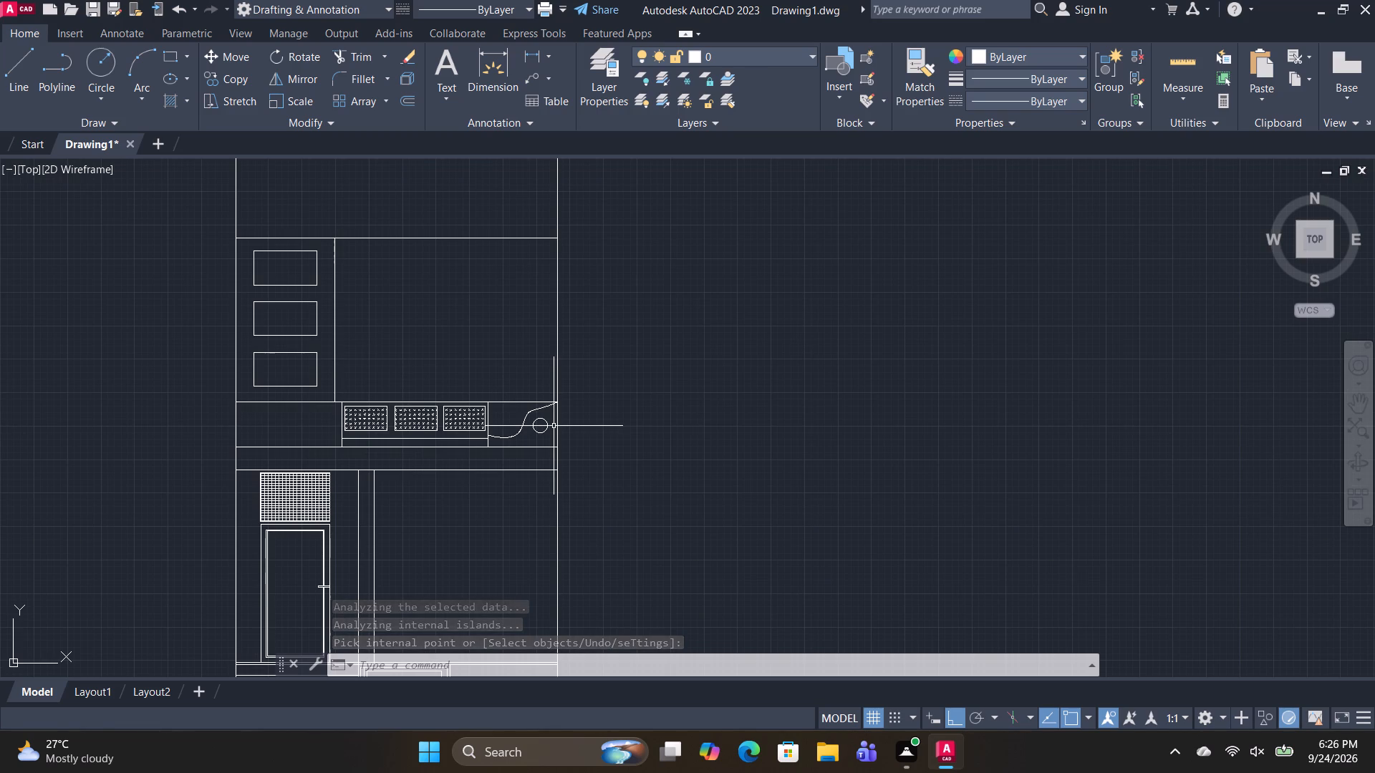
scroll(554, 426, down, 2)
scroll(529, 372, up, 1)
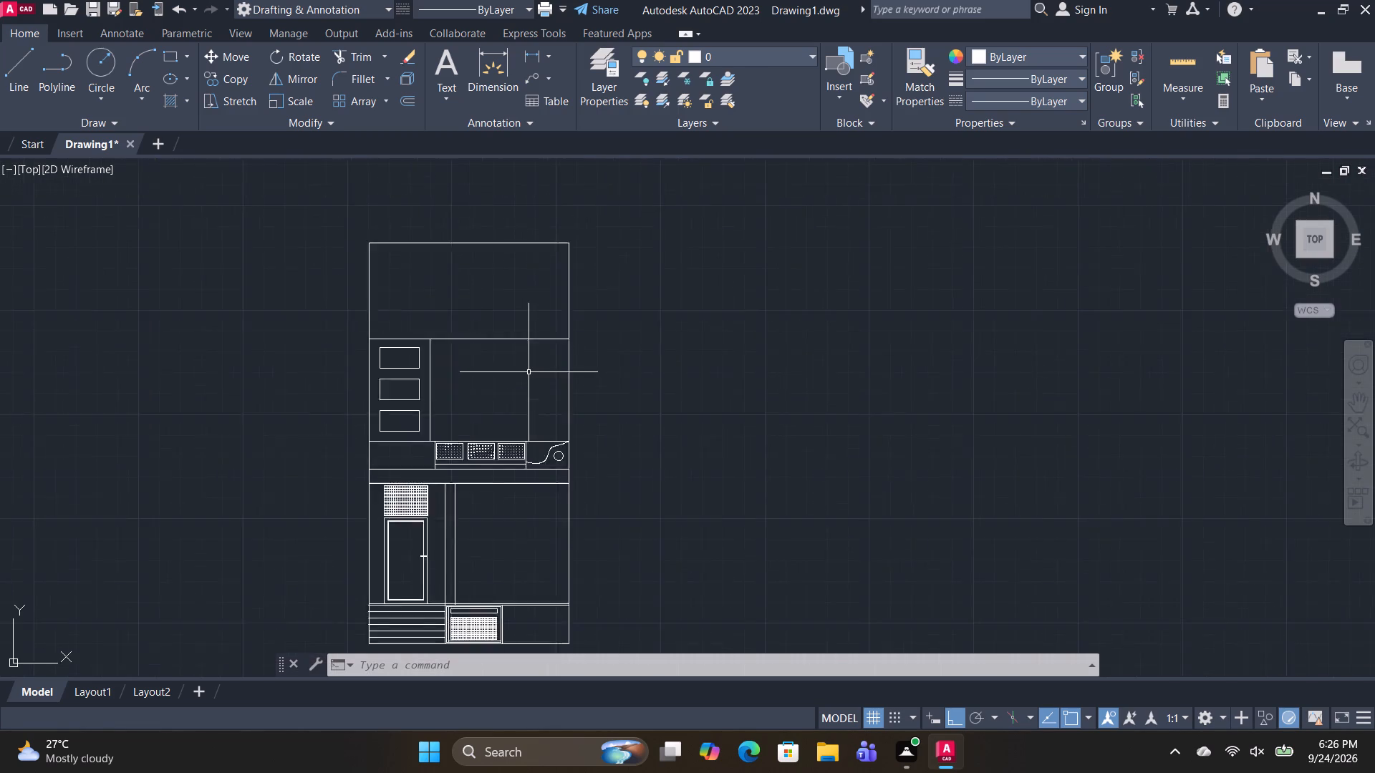
Offset the upper horizontal divider downward through a point just below it and above the open panel area.
scroll(529, 372, up, 1)
text(O T)
key(space)
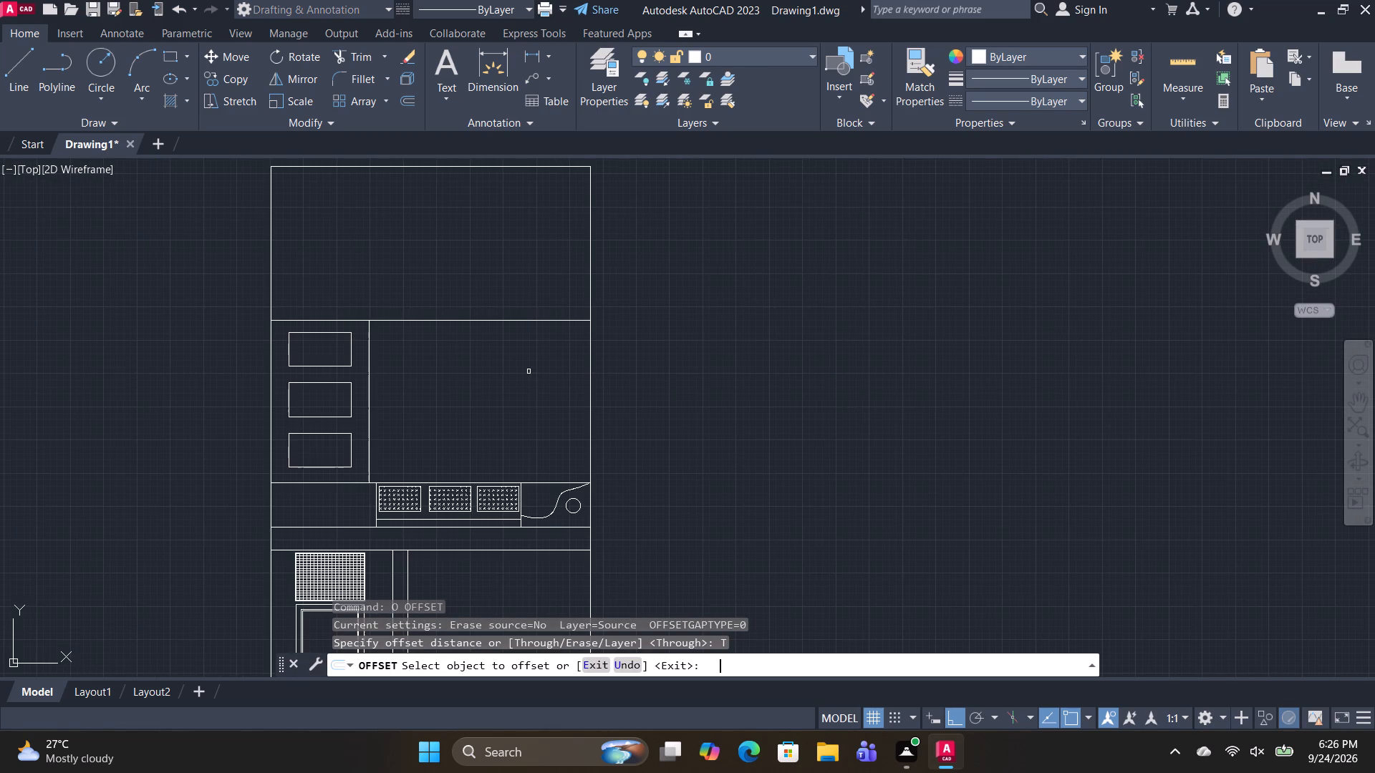
click(481, 319)
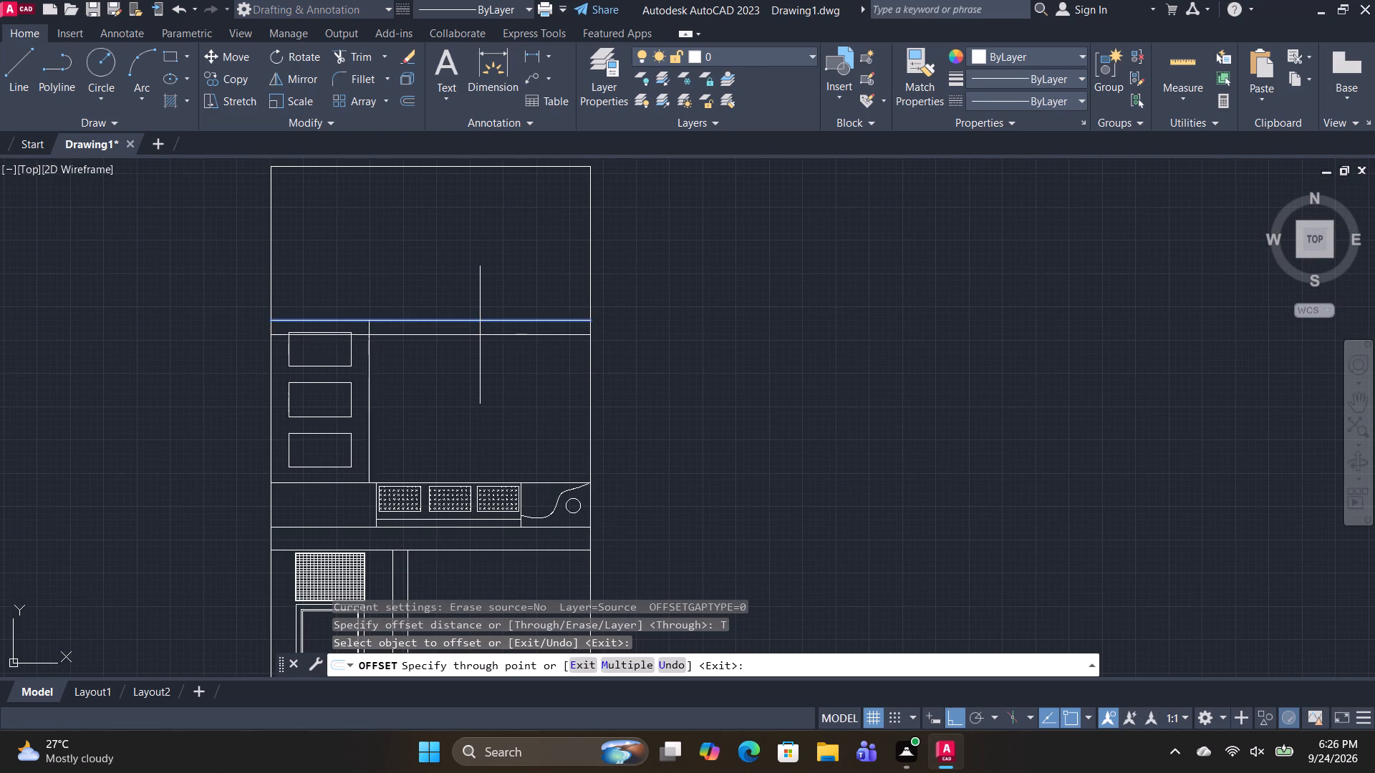
scroll(480, 335, up, 1)
click(480, 335)
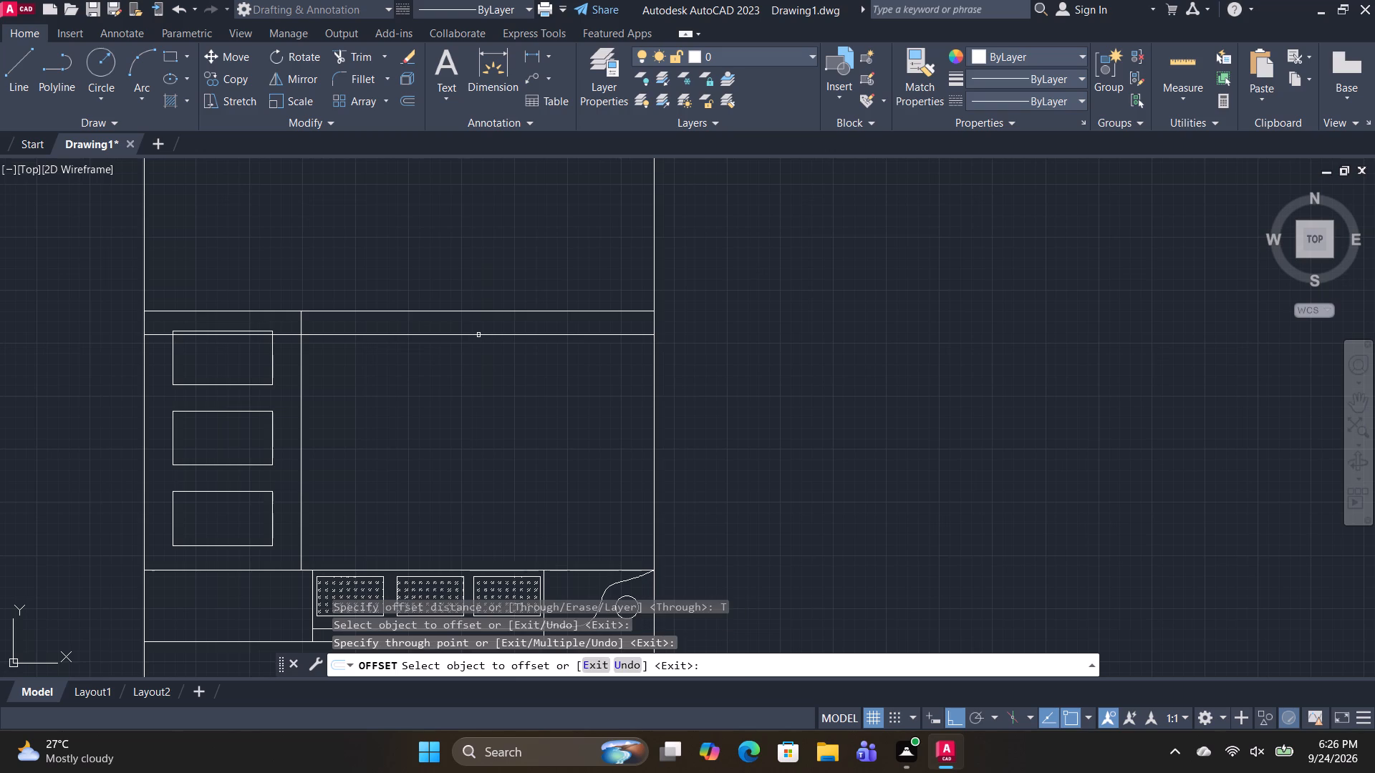
key(Escape)
Trim away the offset line's part between the outline's left edge and the upper vertical divider, including across the top rectangle.
text(TR)
key(space)
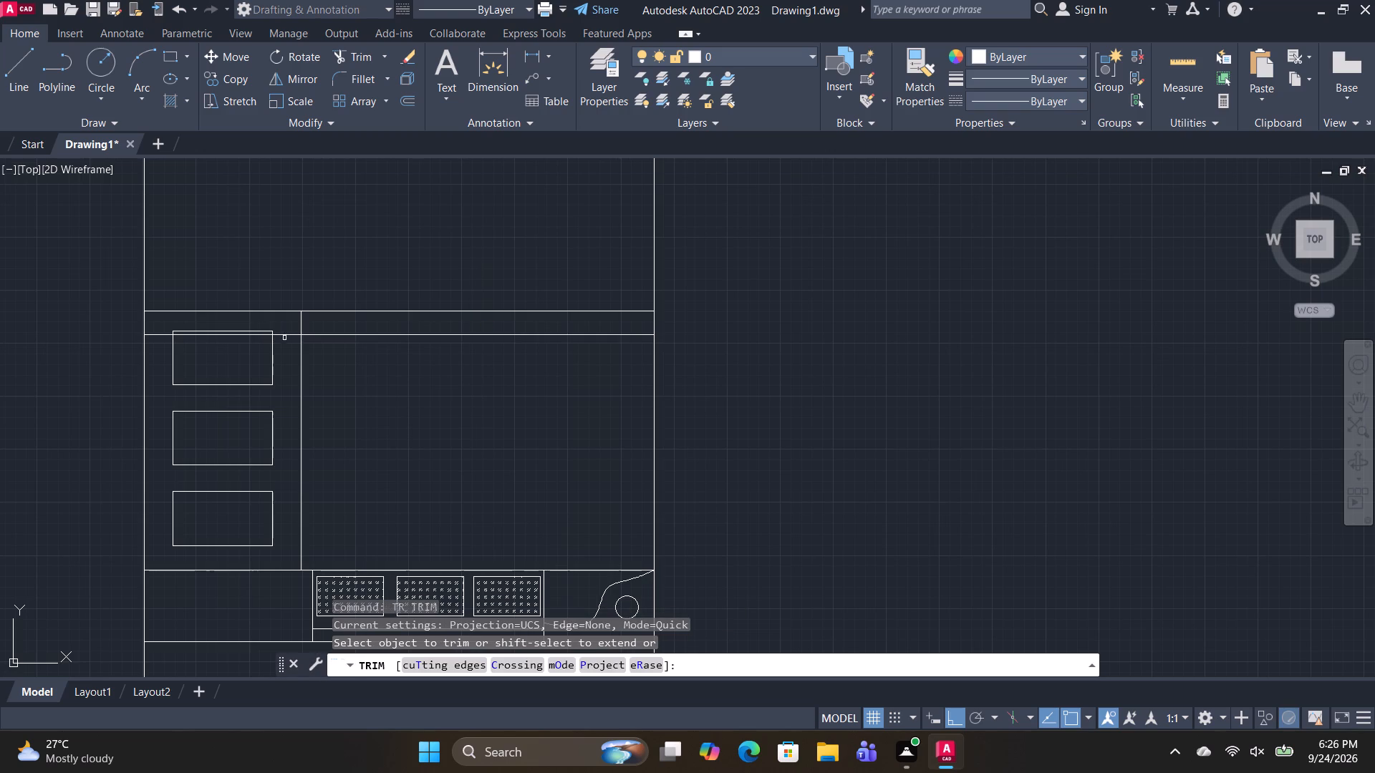
click(286, 336)
click(264, 336)
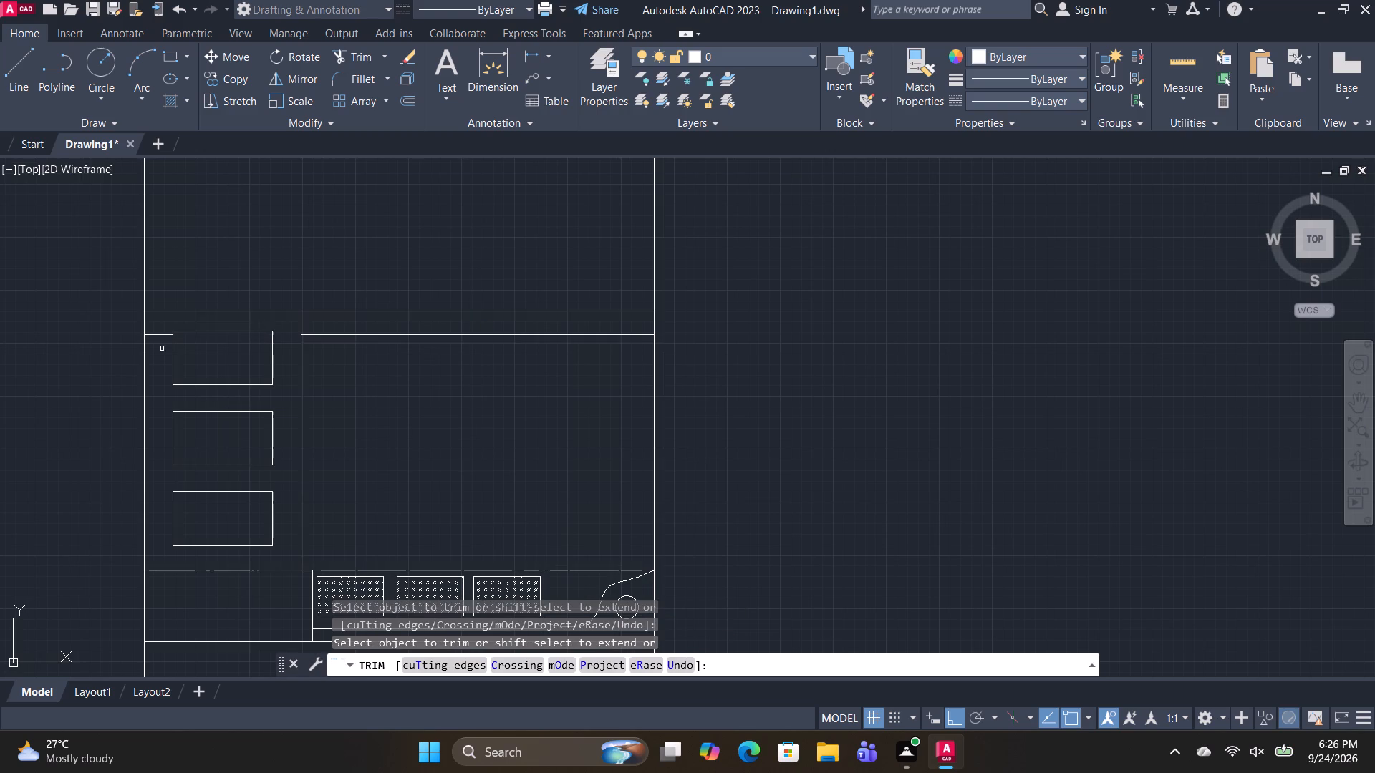
click(164, 334)
middle_drag(624, 407, 560, 434)
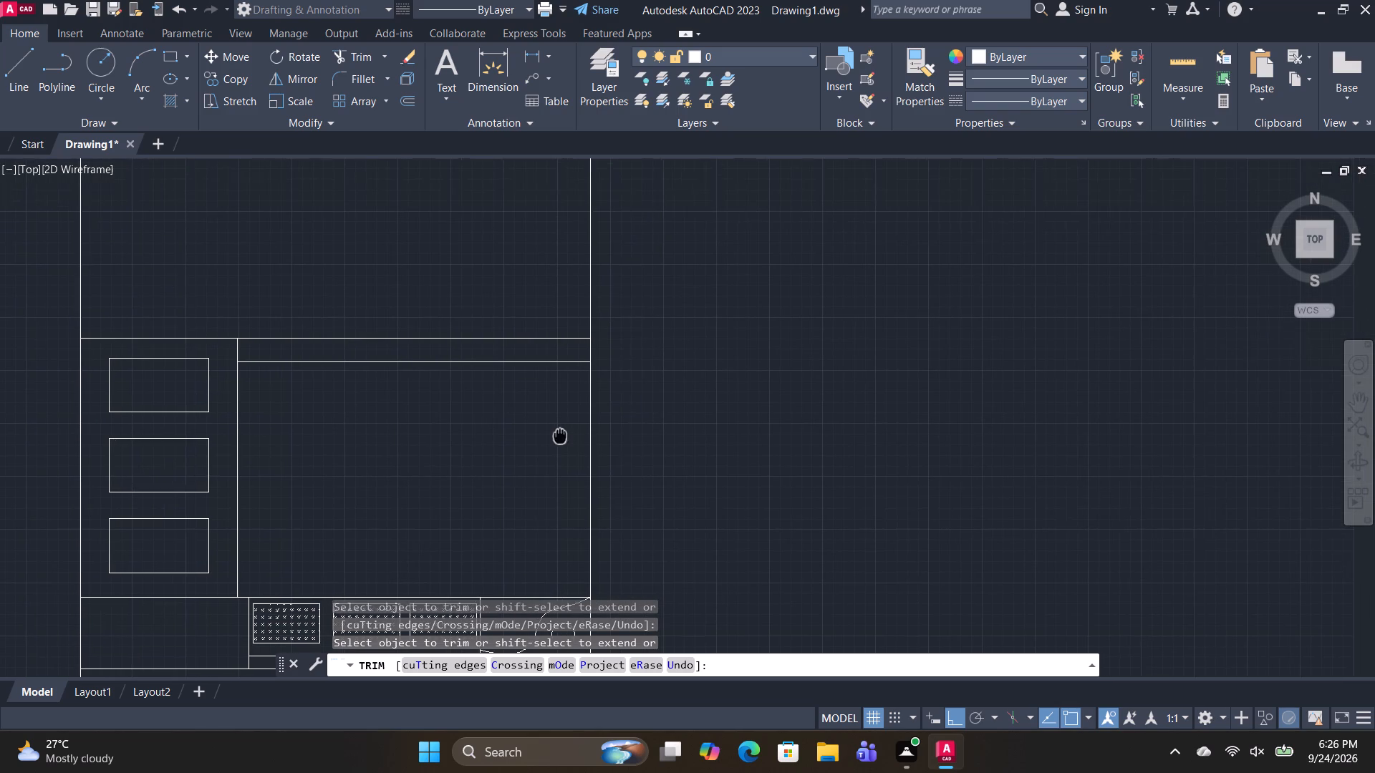
middle_drag(560, 434, 561, 434)
key(space)
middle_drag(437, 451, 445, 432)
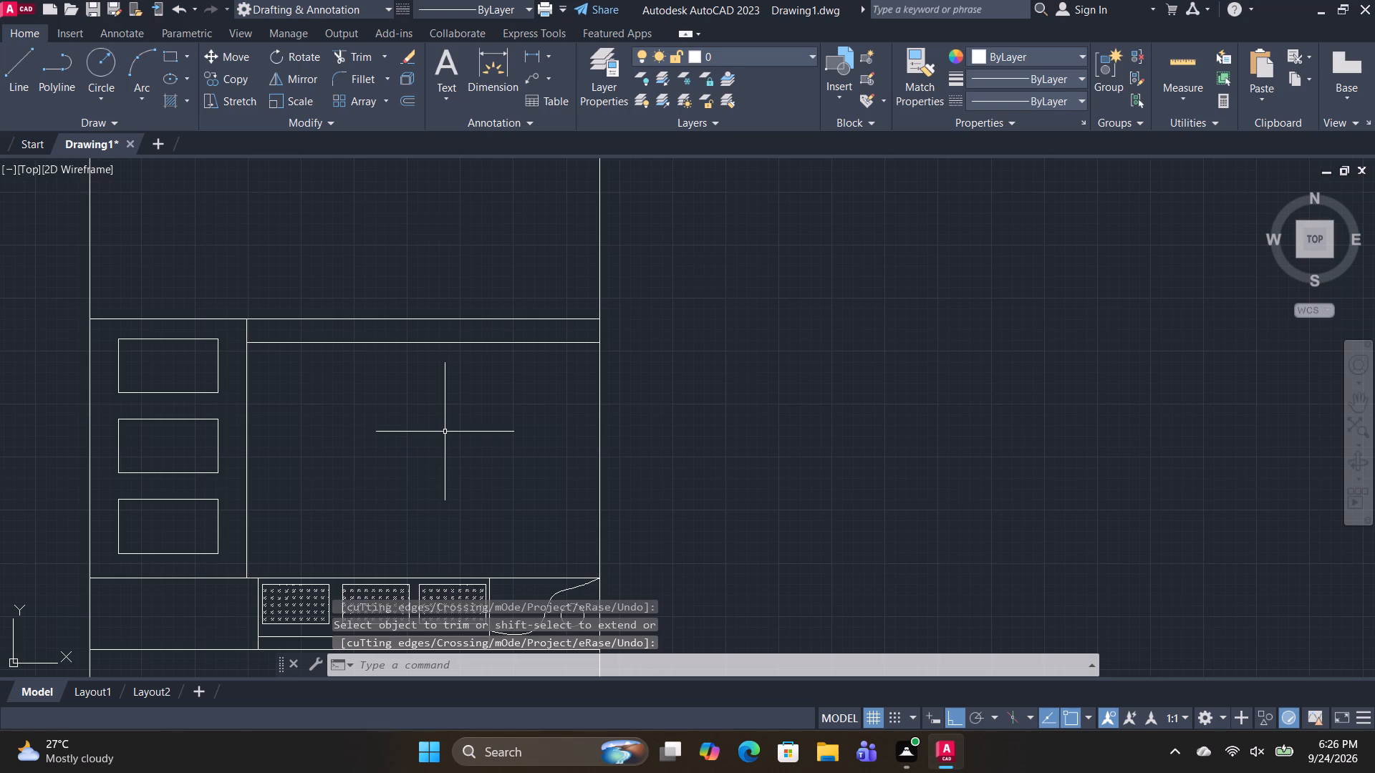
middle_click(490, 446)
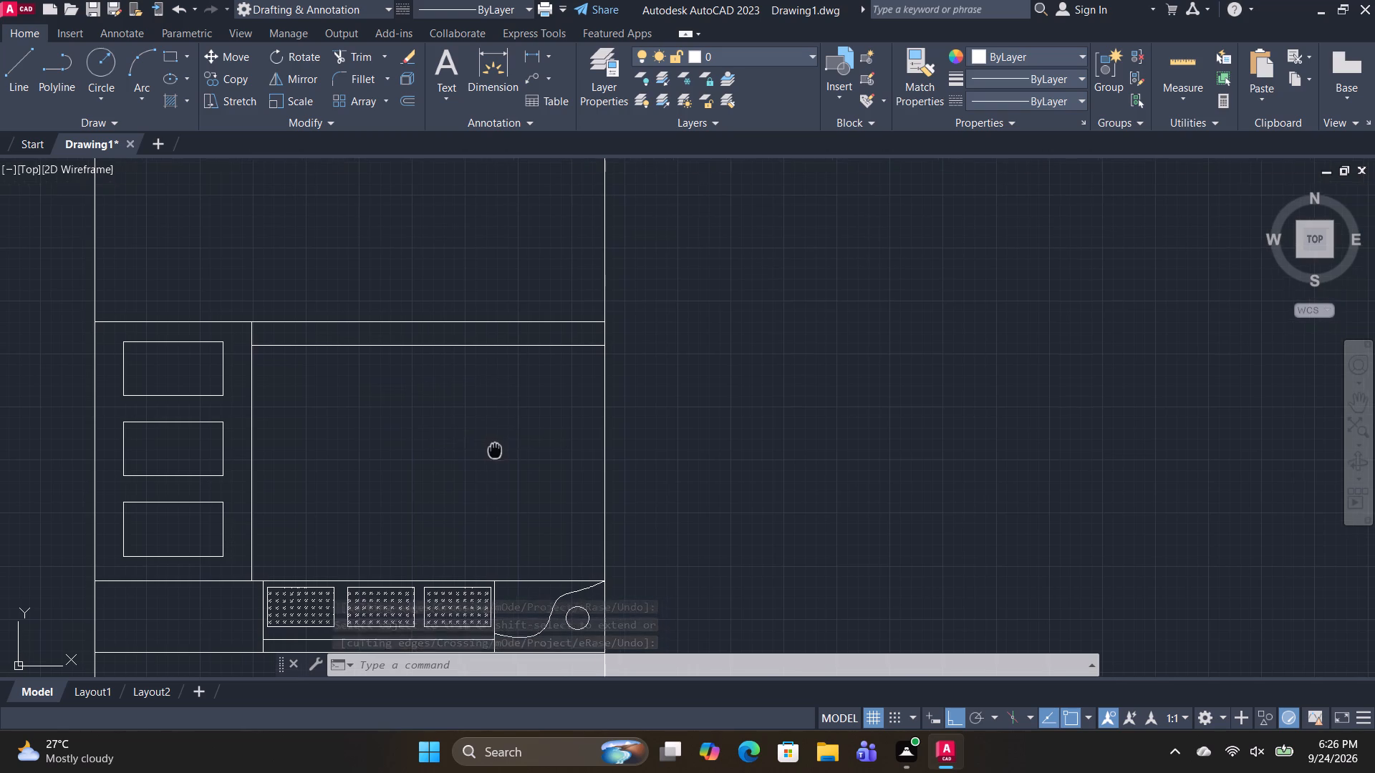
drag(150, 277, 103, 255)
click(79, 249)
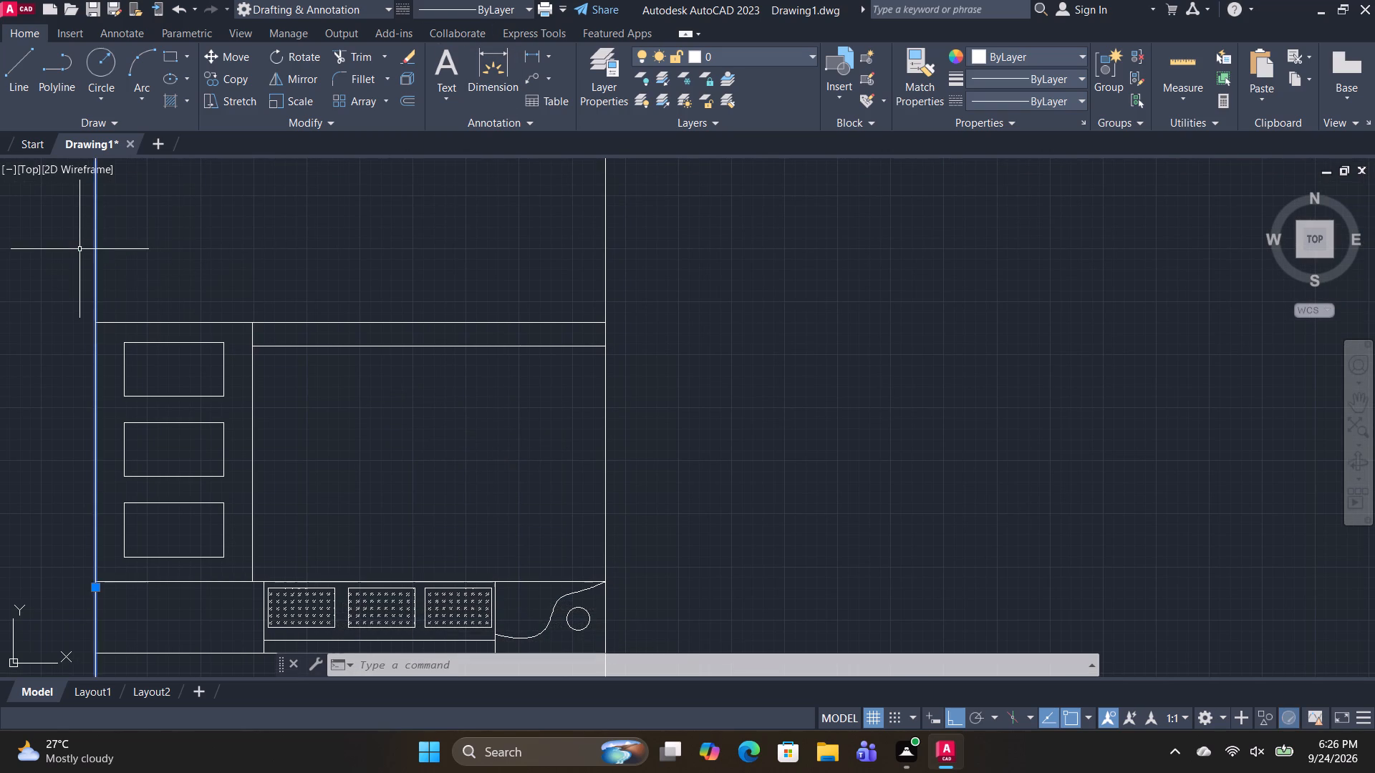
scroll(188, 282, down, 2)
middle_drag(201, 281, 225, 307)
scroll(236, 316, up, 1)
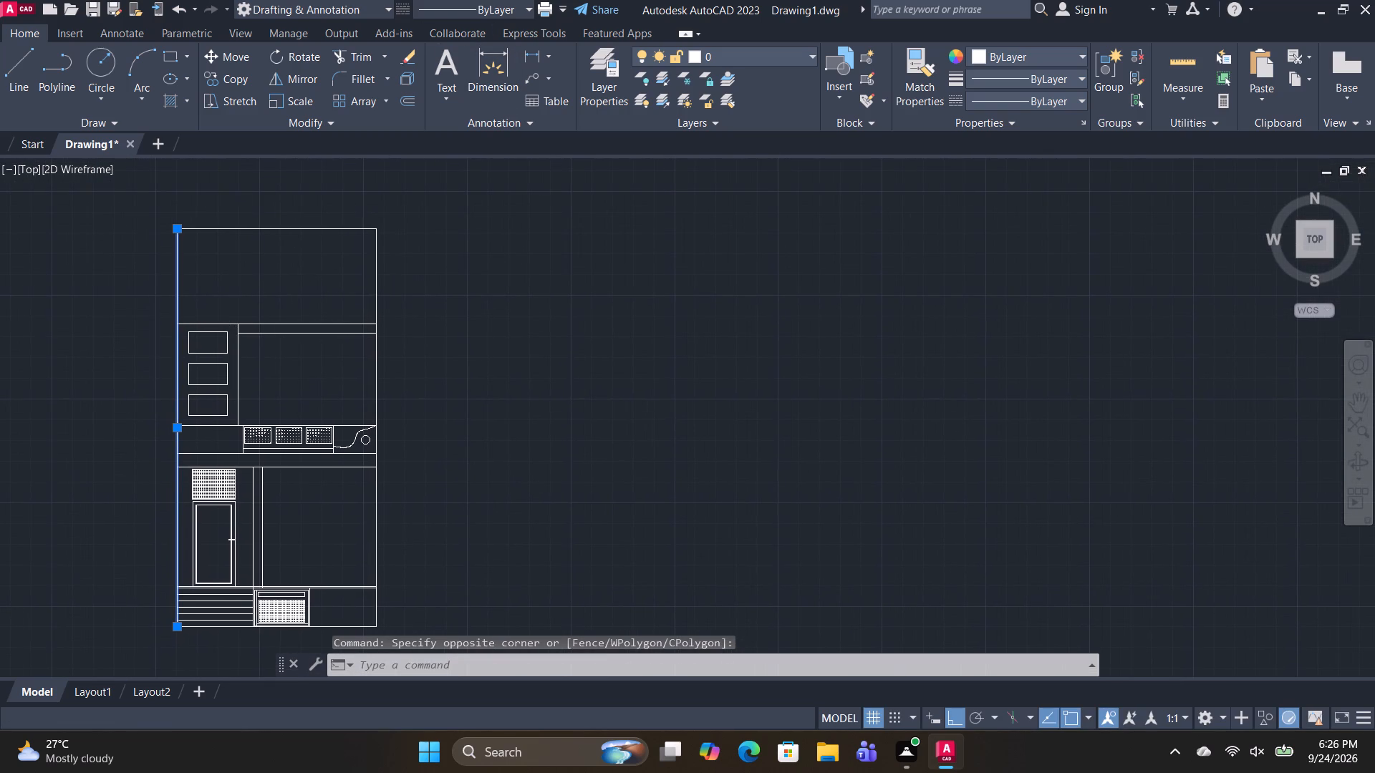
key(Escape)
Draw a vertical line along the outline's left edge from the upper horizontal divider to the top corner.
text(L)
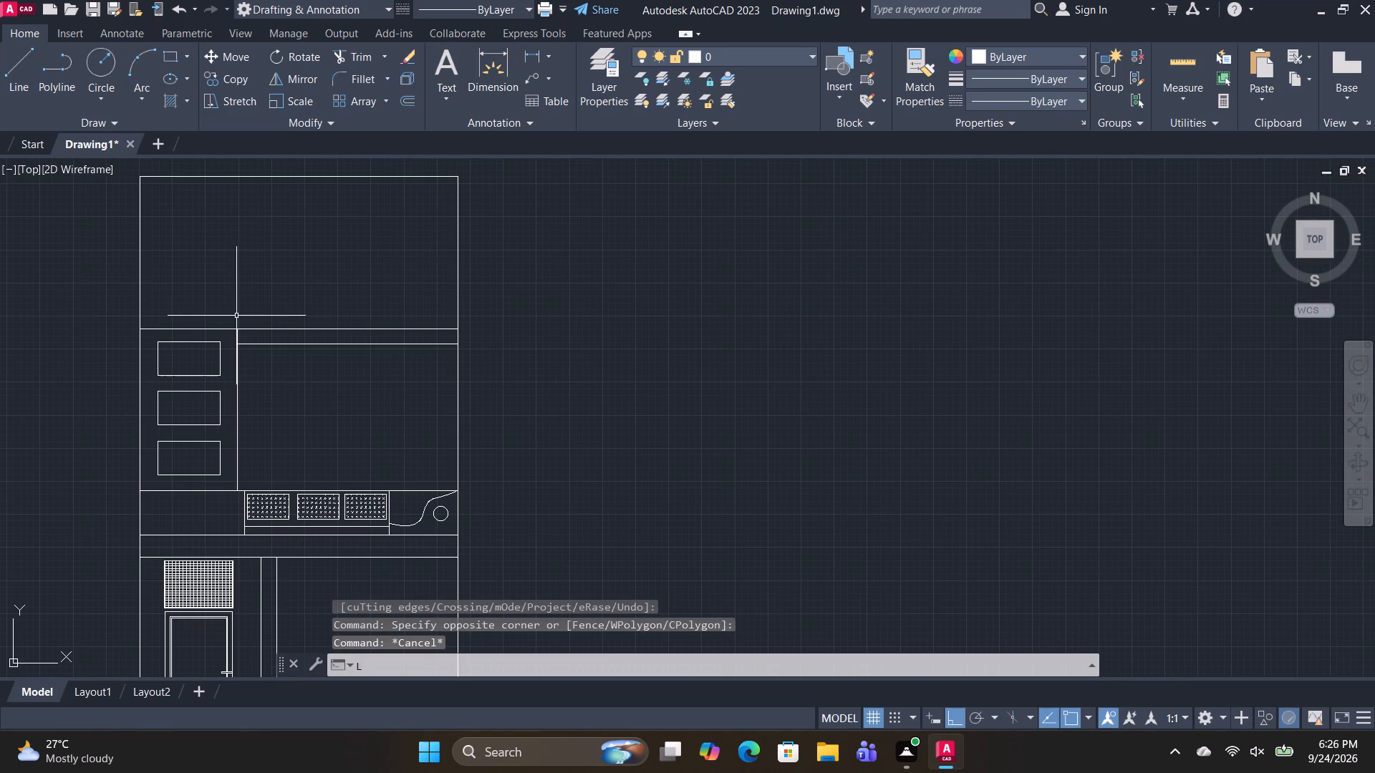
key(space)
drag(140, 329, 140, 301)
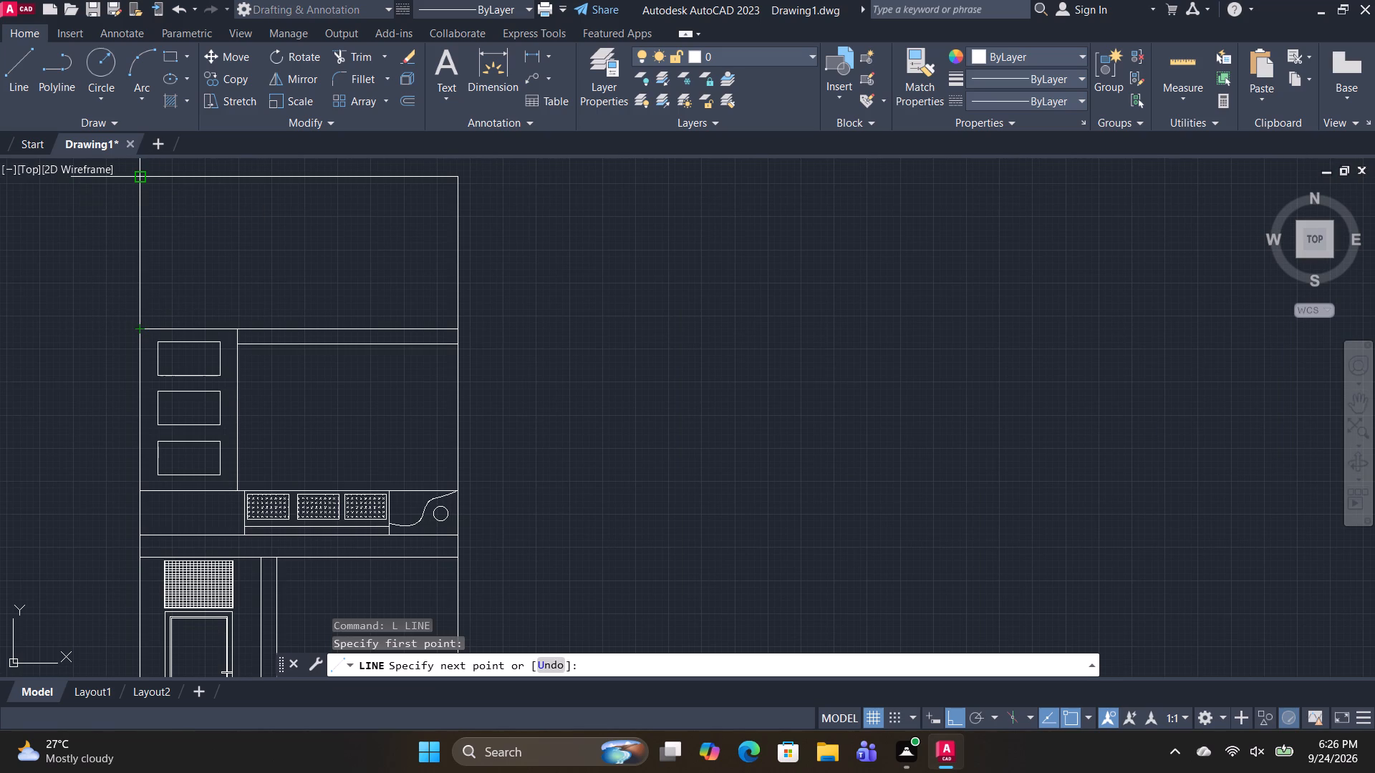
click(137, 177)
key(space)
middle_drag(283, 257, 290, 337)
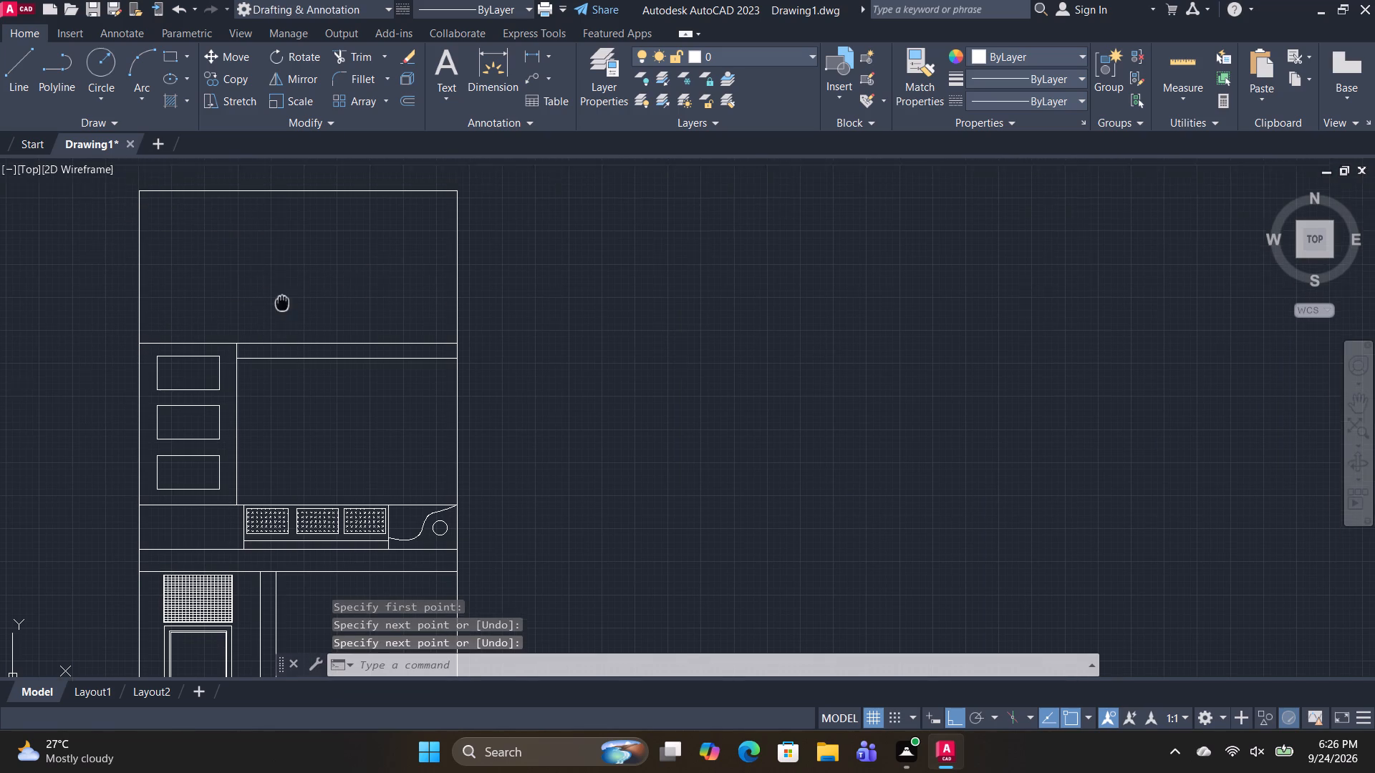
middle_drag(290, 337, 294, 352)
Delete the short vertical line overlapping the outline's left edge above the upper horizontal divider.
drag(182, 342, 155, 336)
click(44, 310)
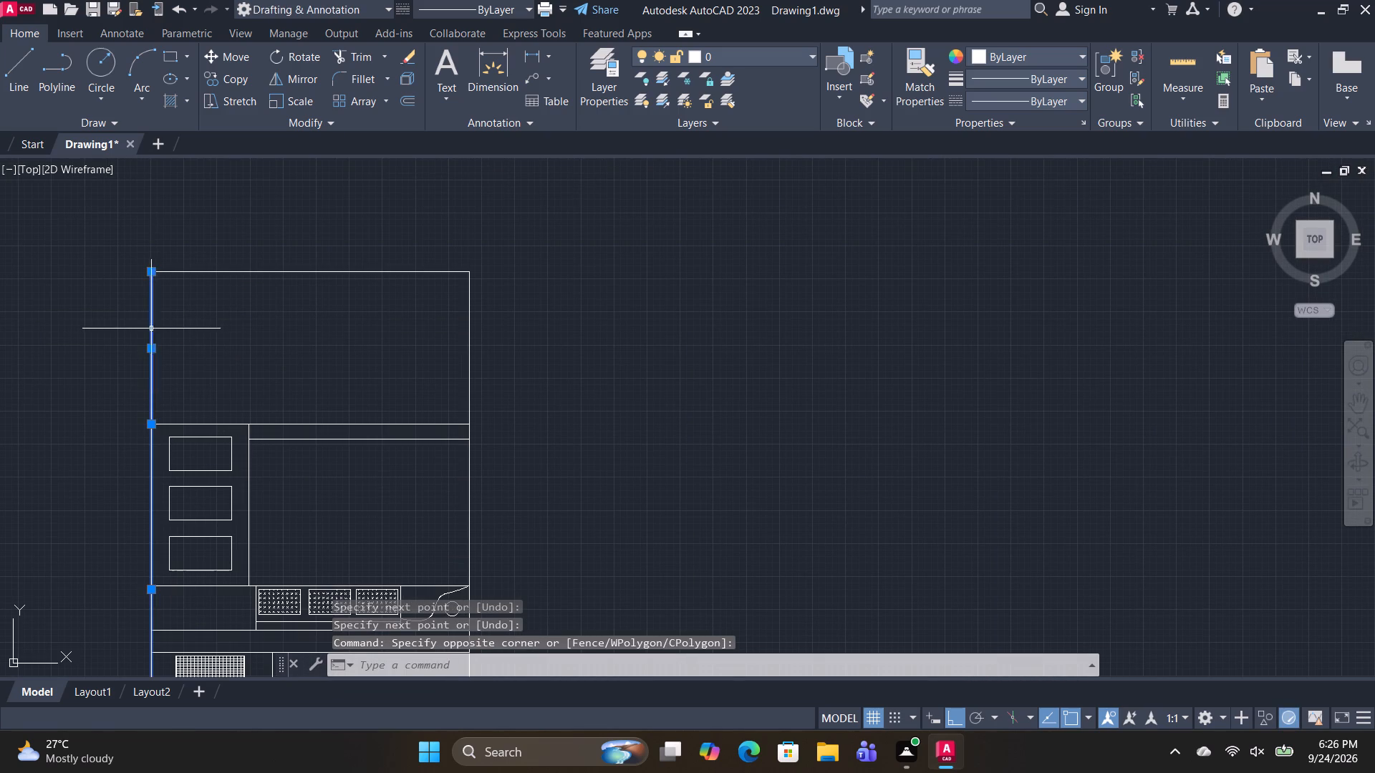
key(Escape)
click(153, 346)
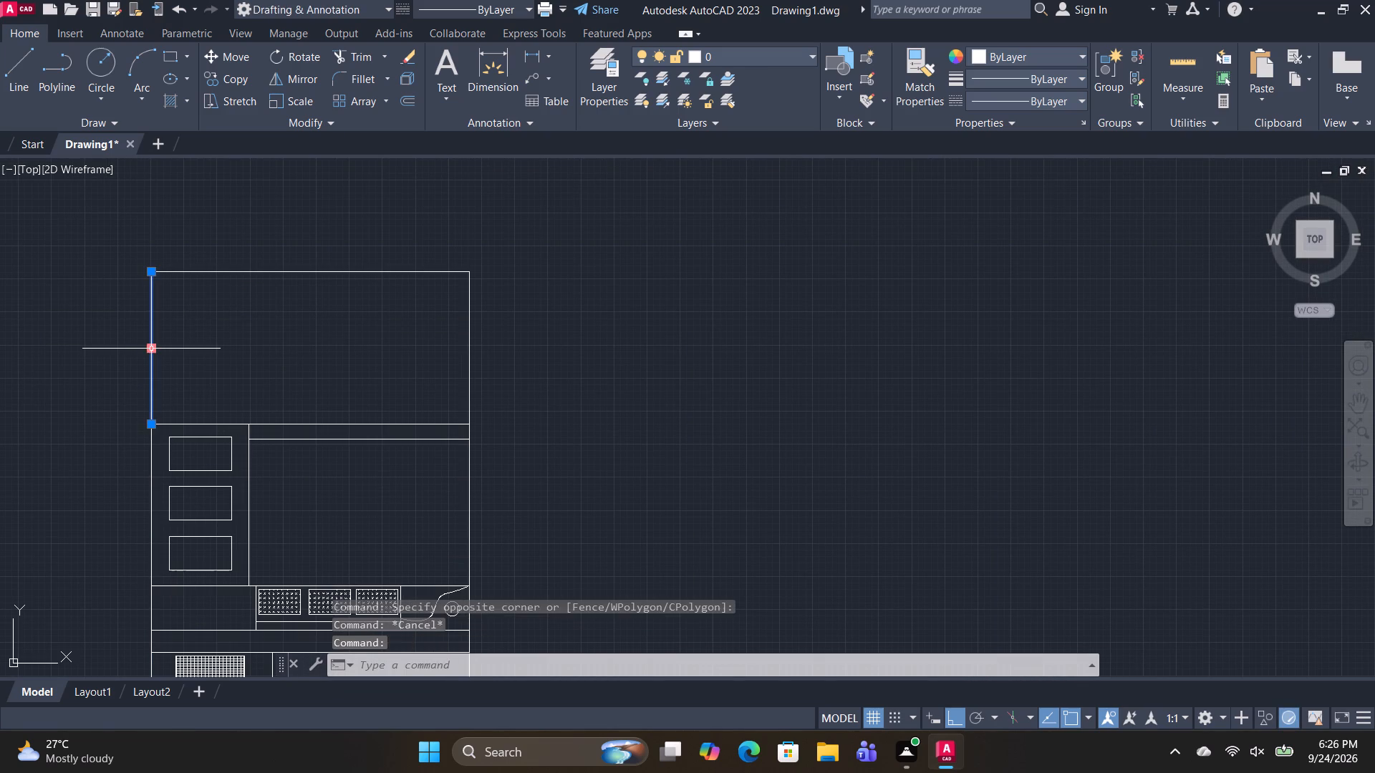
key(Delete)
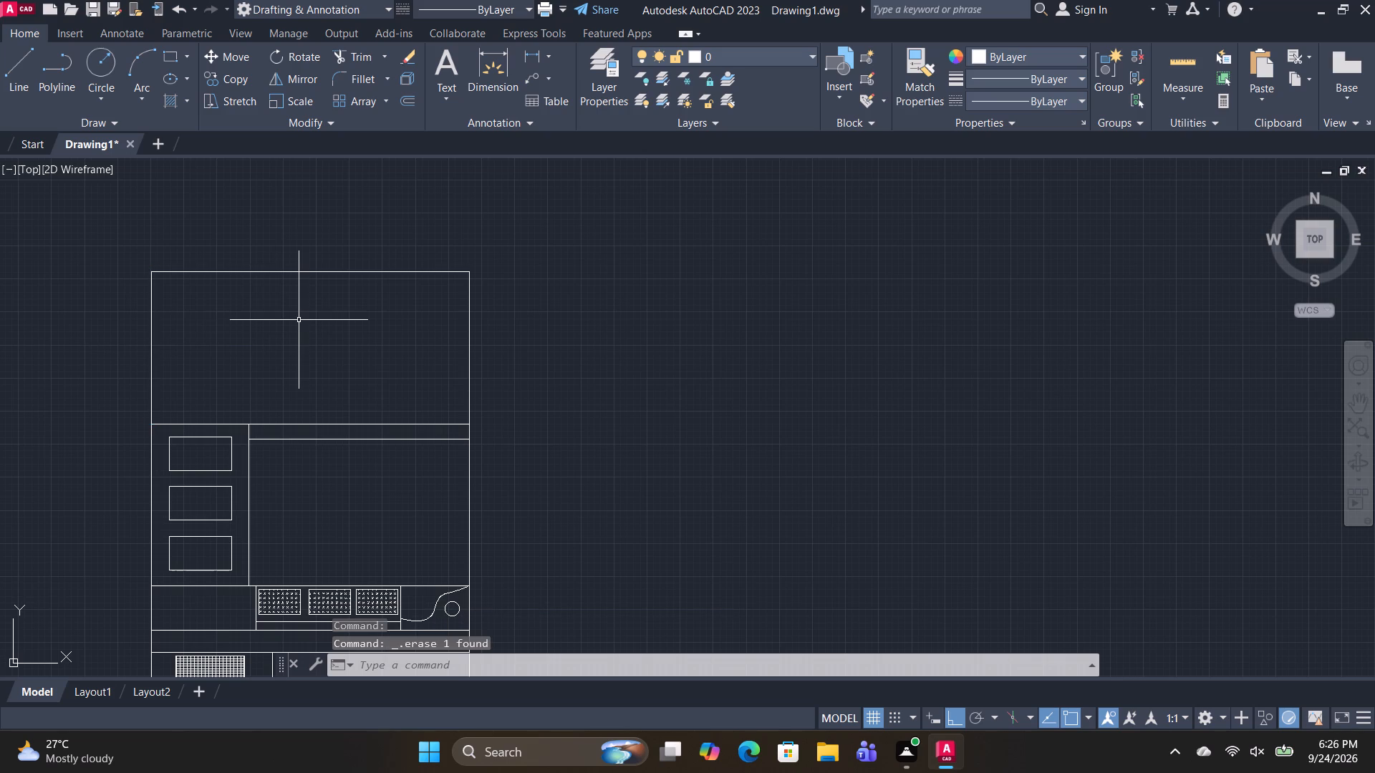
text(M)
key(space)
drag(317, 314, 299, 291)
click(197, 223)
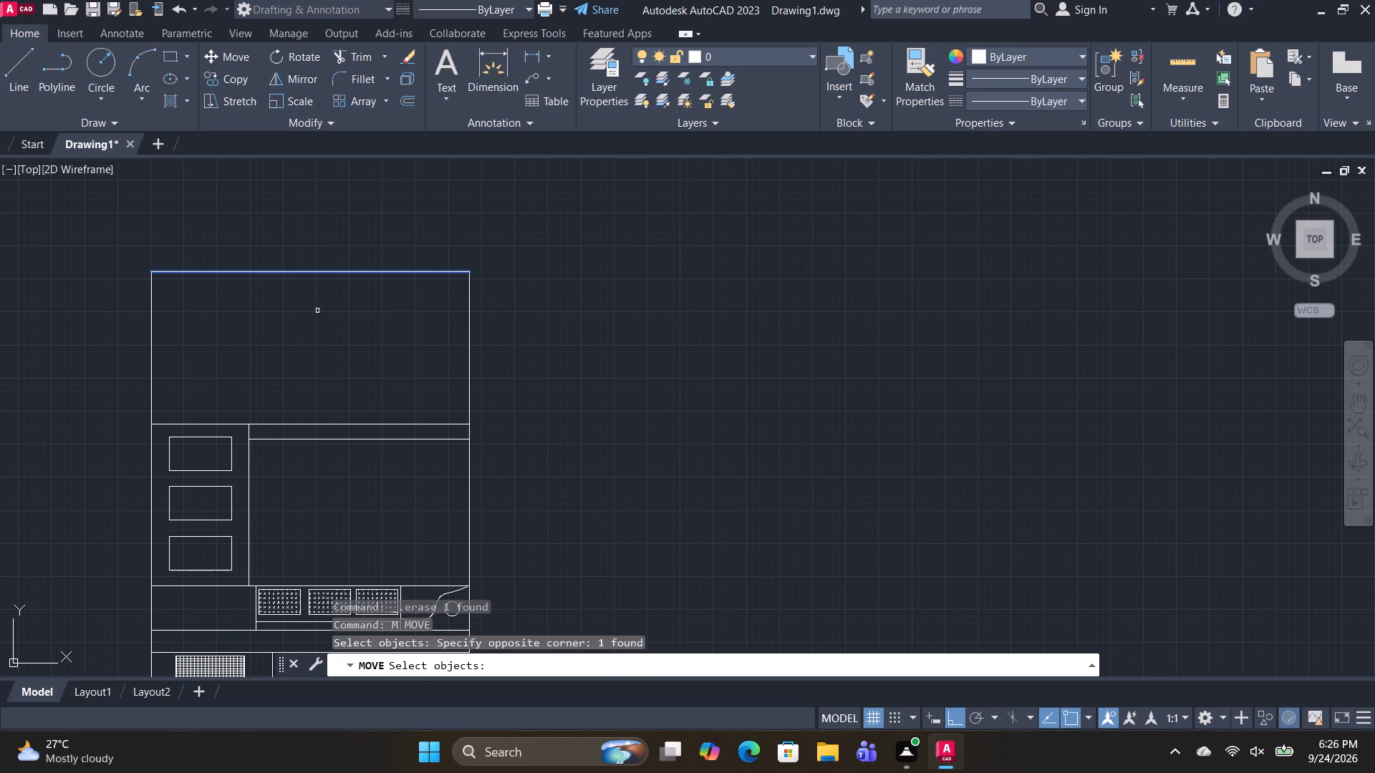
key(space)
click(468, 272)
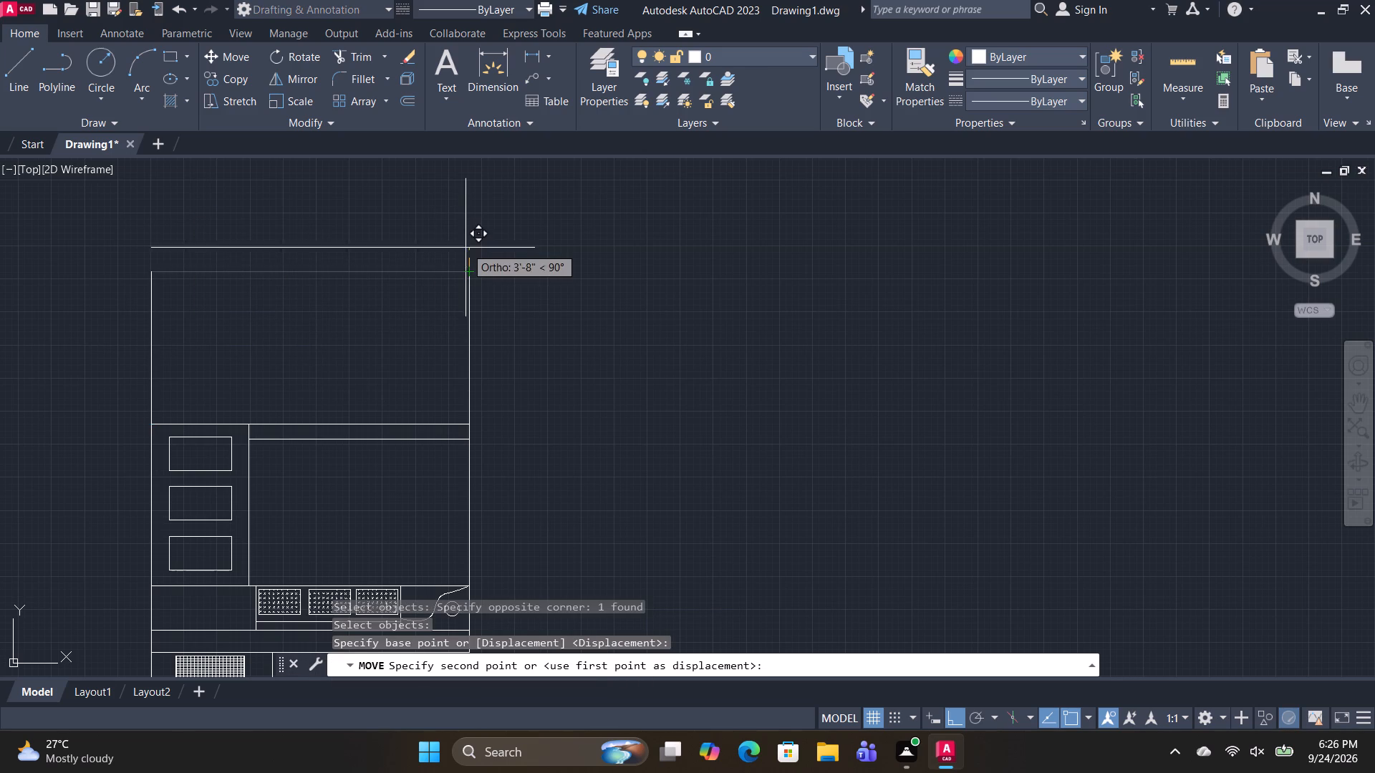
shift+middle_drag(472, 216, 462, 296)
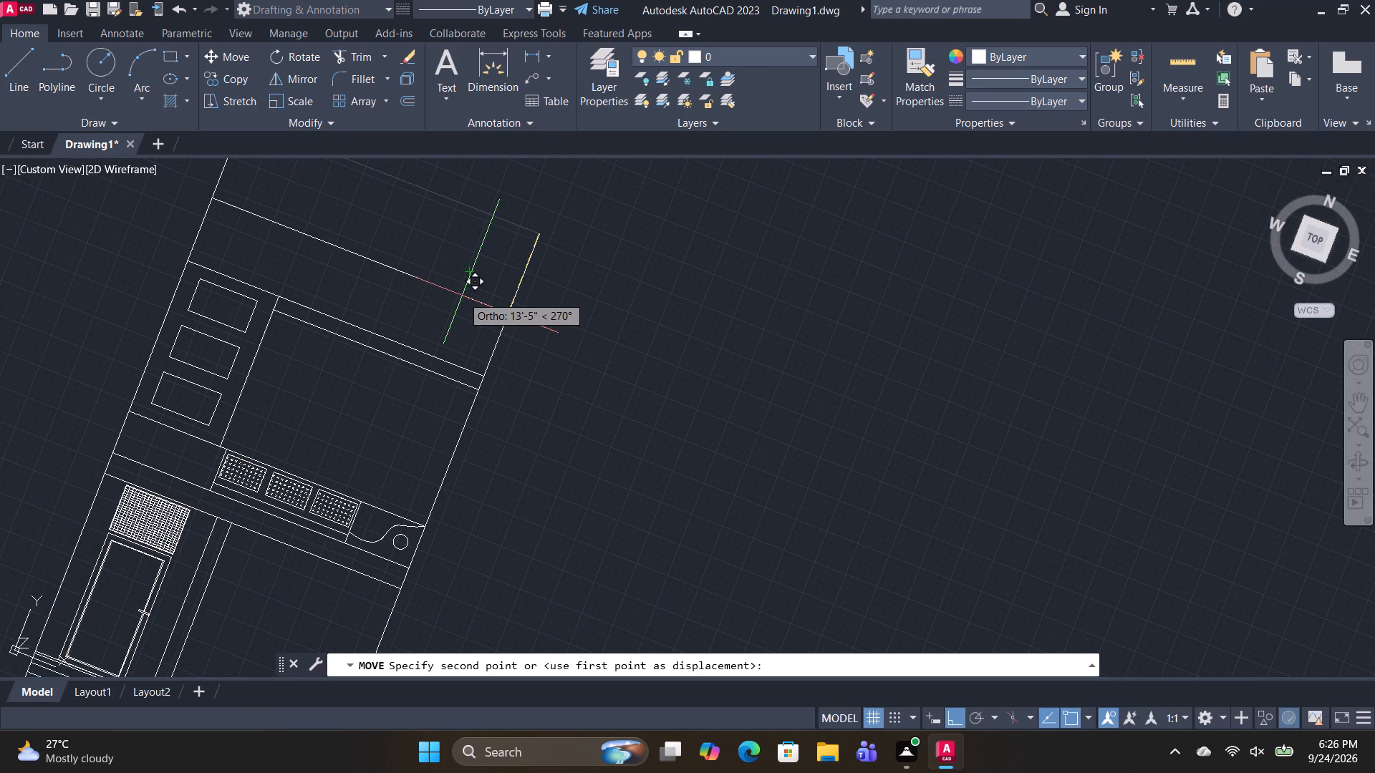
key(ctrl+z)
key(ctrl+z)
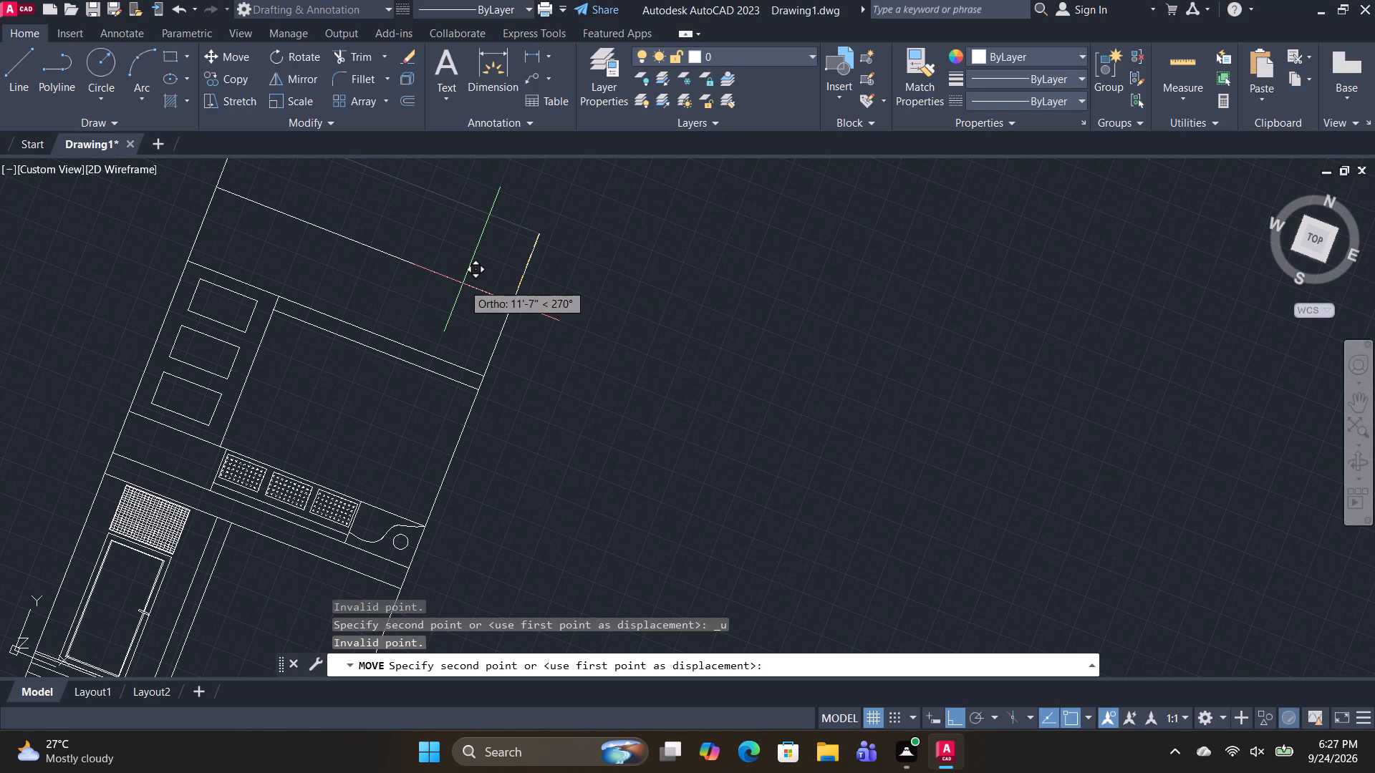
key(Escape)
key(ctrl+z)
Move the outline's top edge straight up, well clear of the upper ends of the side edges.
drag(435, 298, 425, 289)
click(394, 248)
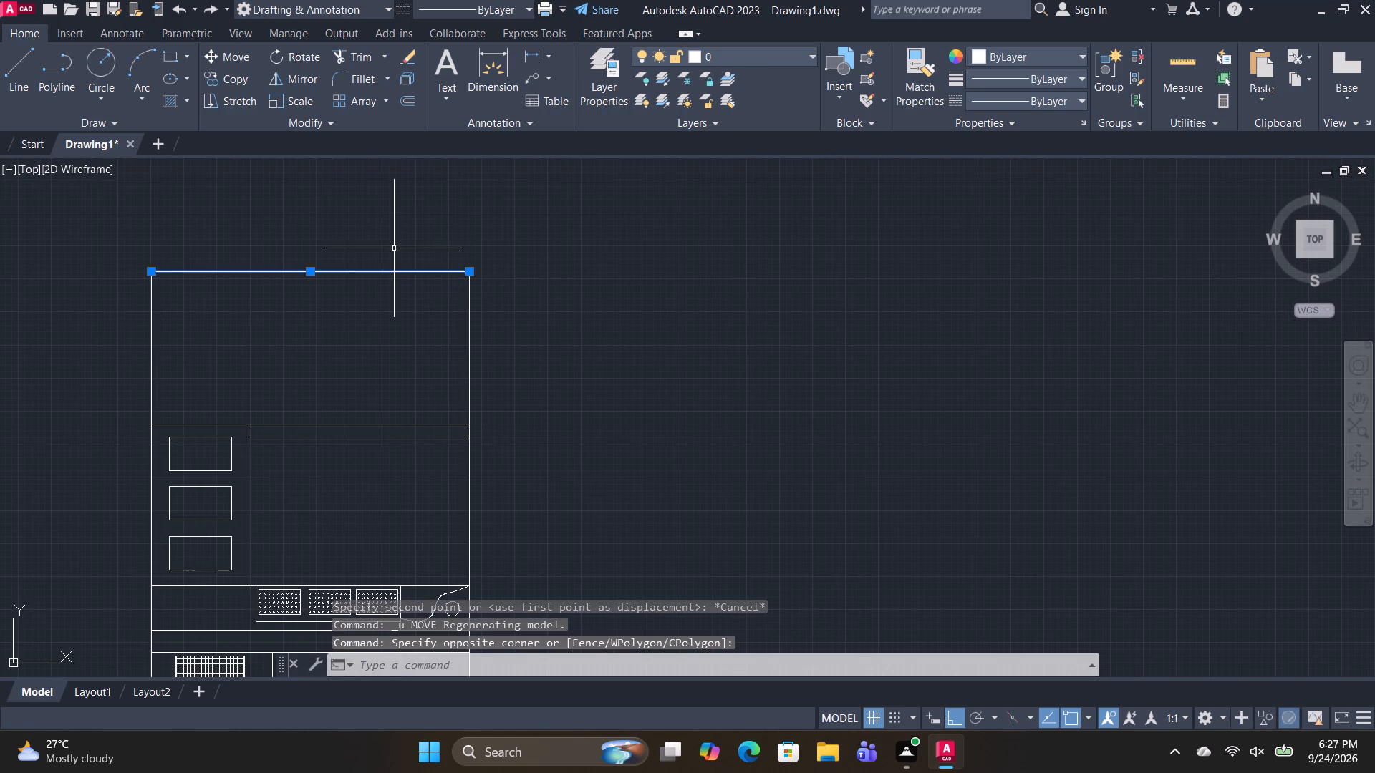
text(M)
key(space)
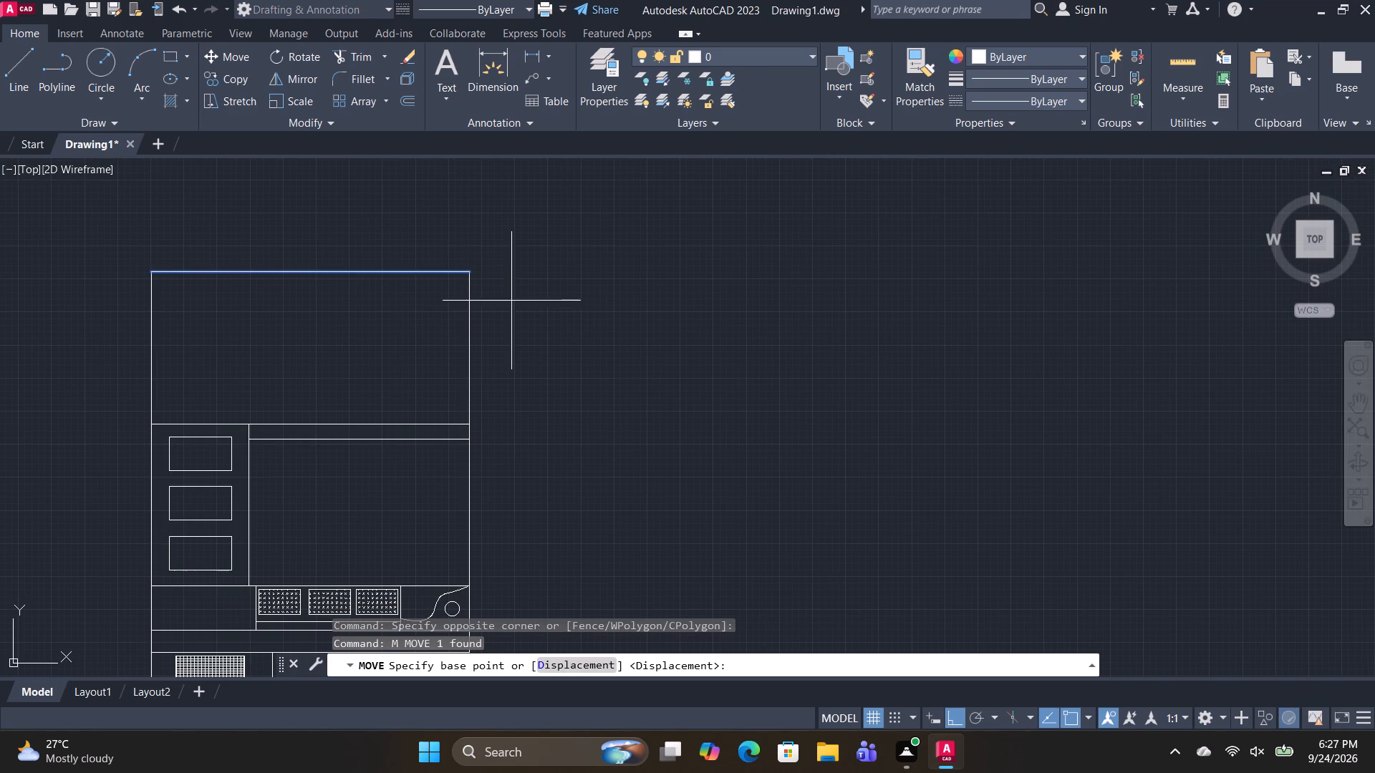
click(472, 277)
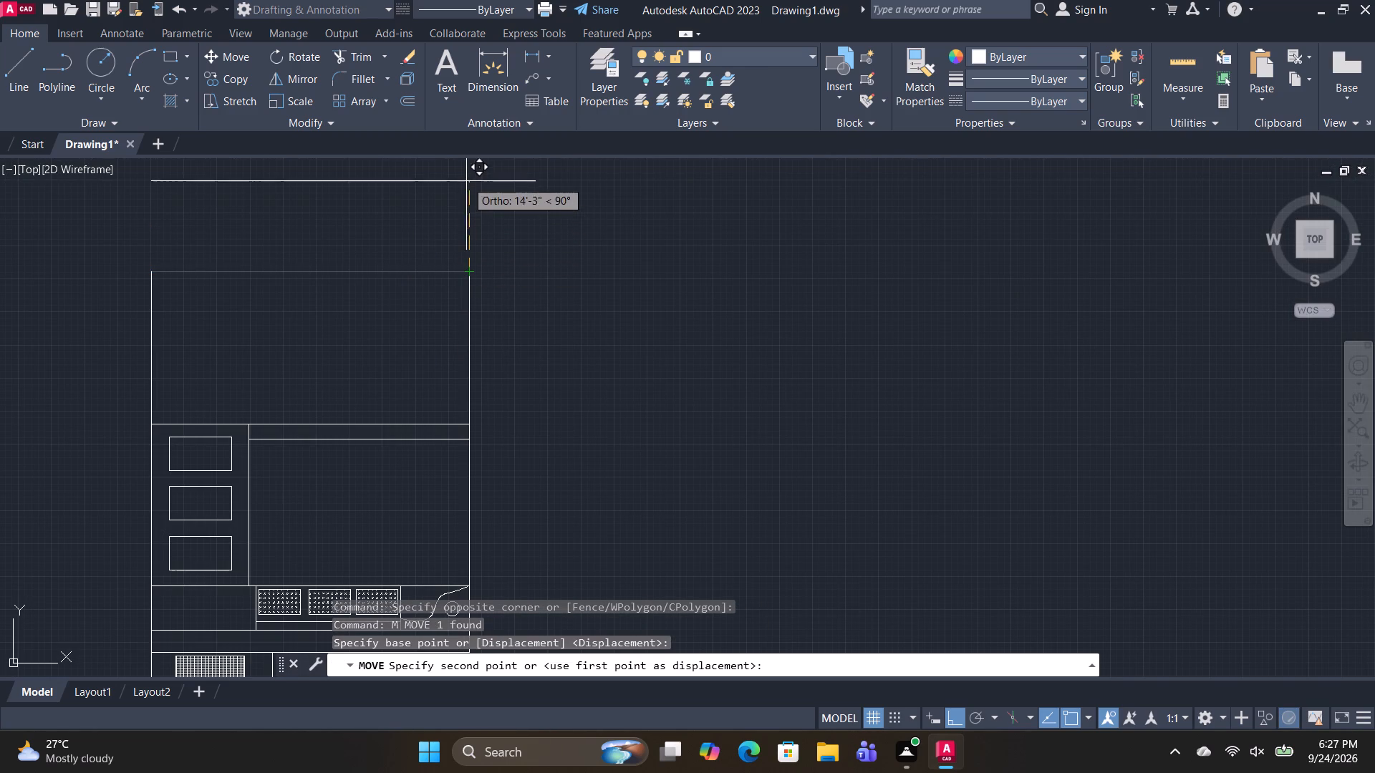
click(468, 160)
scroll(506, 248, down, 3)
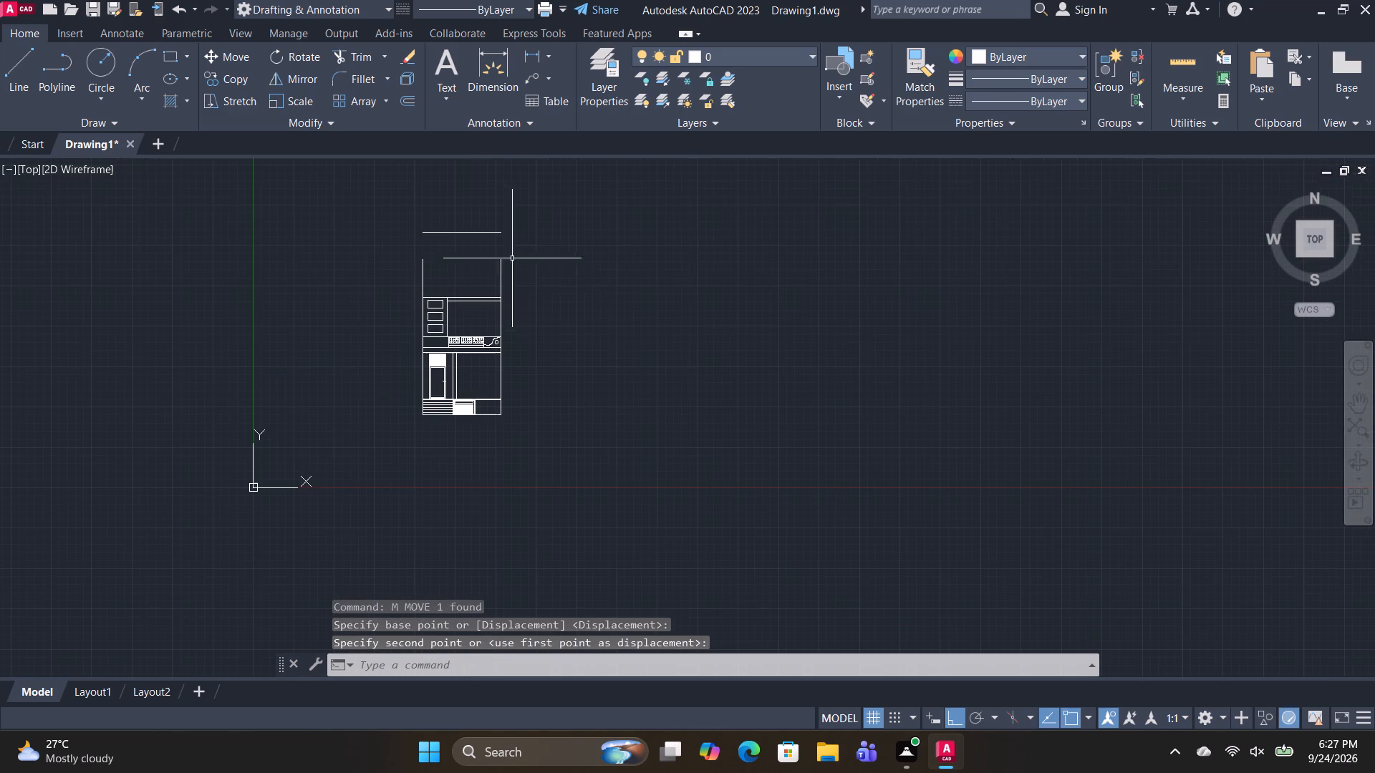
Move the detached top edge slightly back down, keeping it above the ends of the side edges.
middle_drag(571, 319, 549, 379)
scroll(476, 345, up, 2)
drag(446, 266, 438, 252)
click(393, 208)
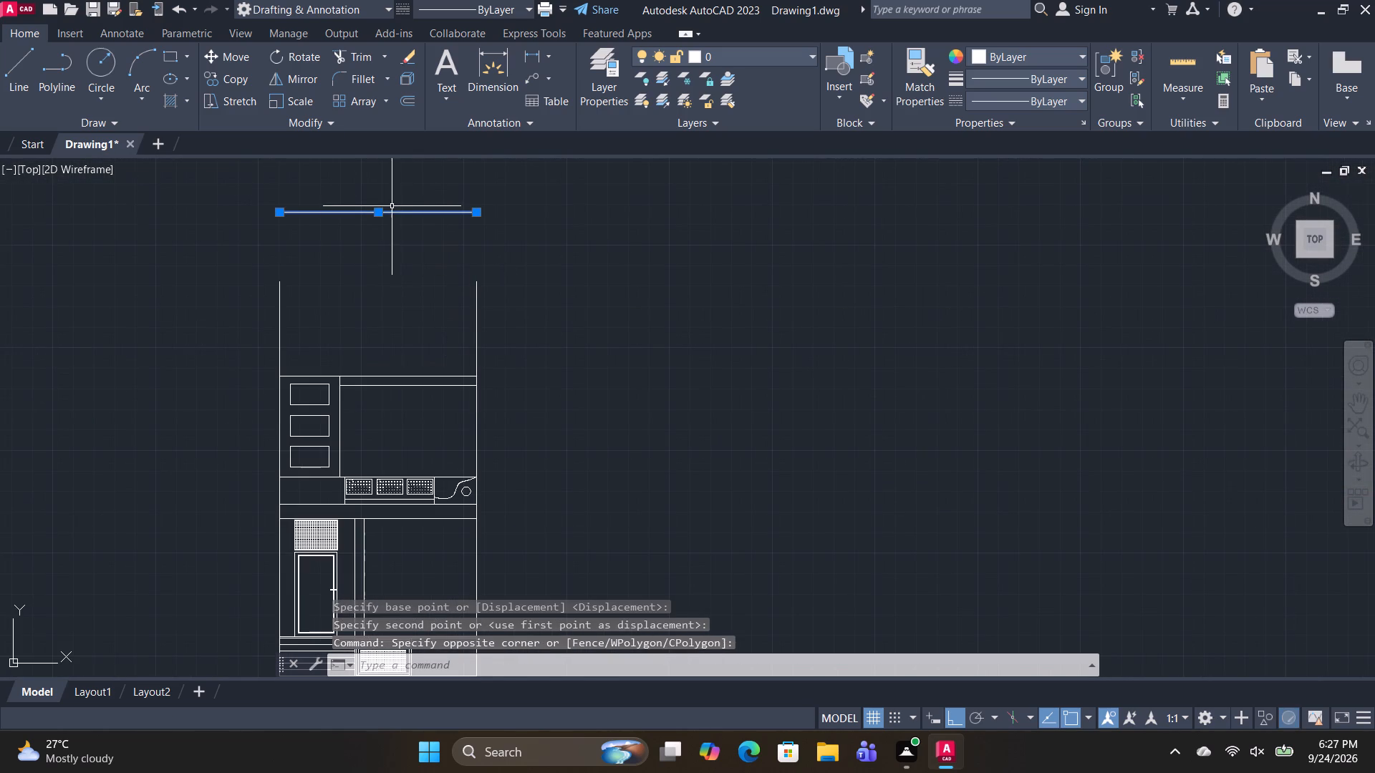
text(M)
key(space)
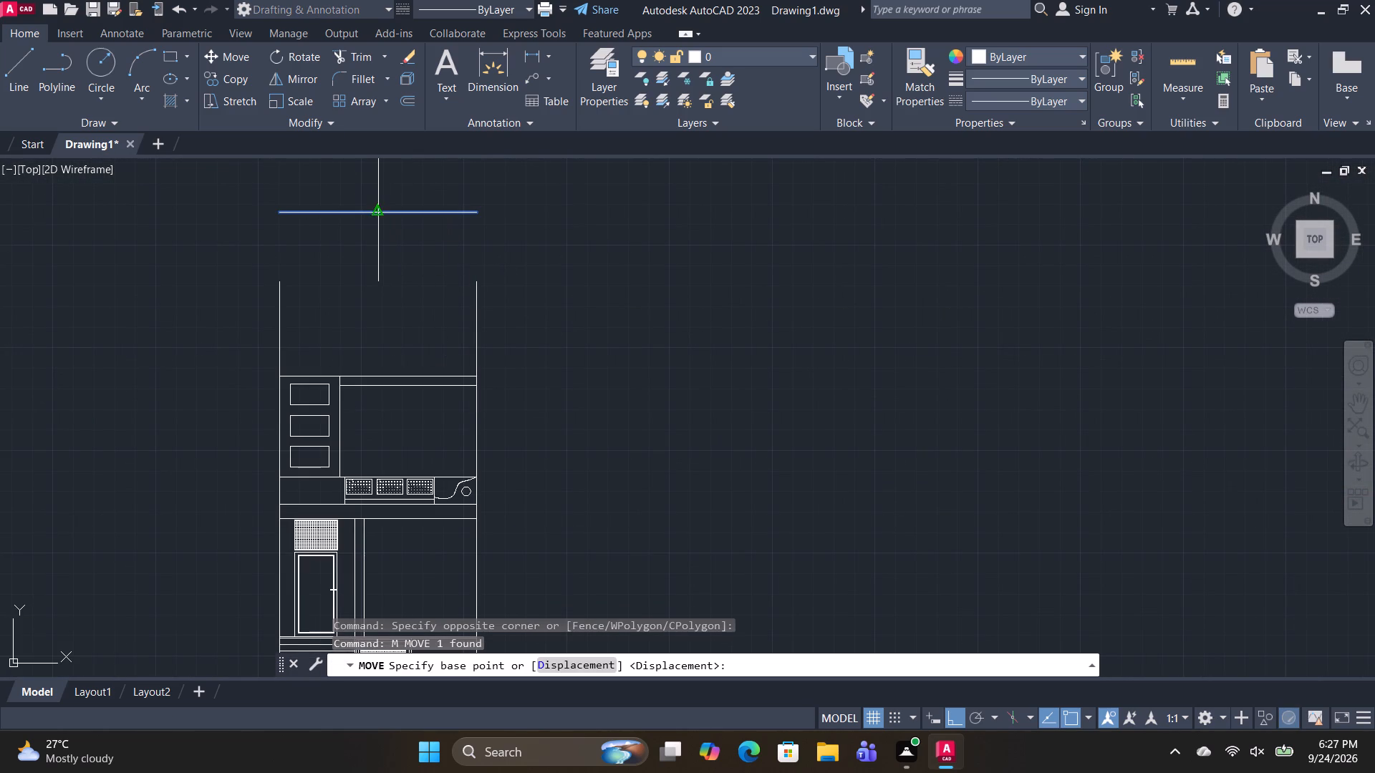
click(375, 213)
click(375, 228)
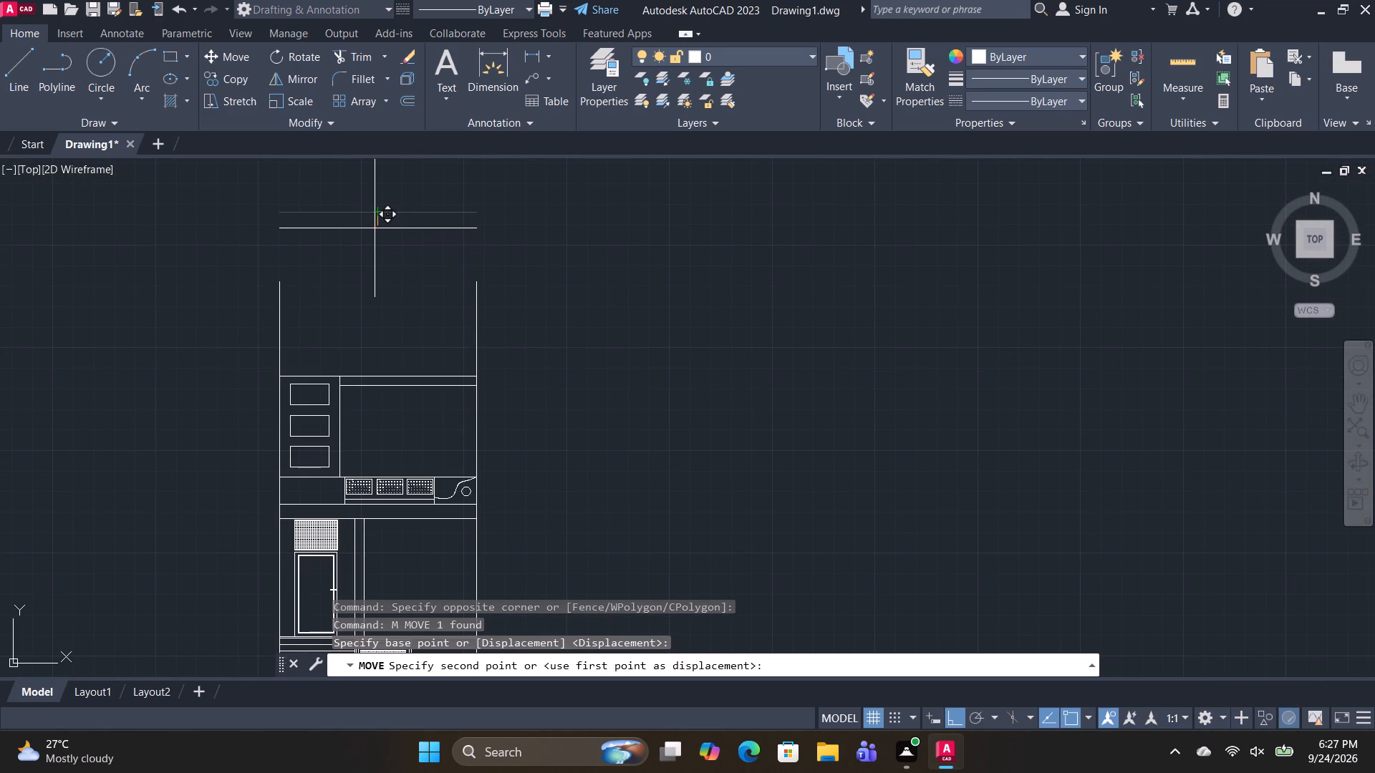
Extend the outline's left and right edges up to the raised top edge.
text(TR)
key(space)
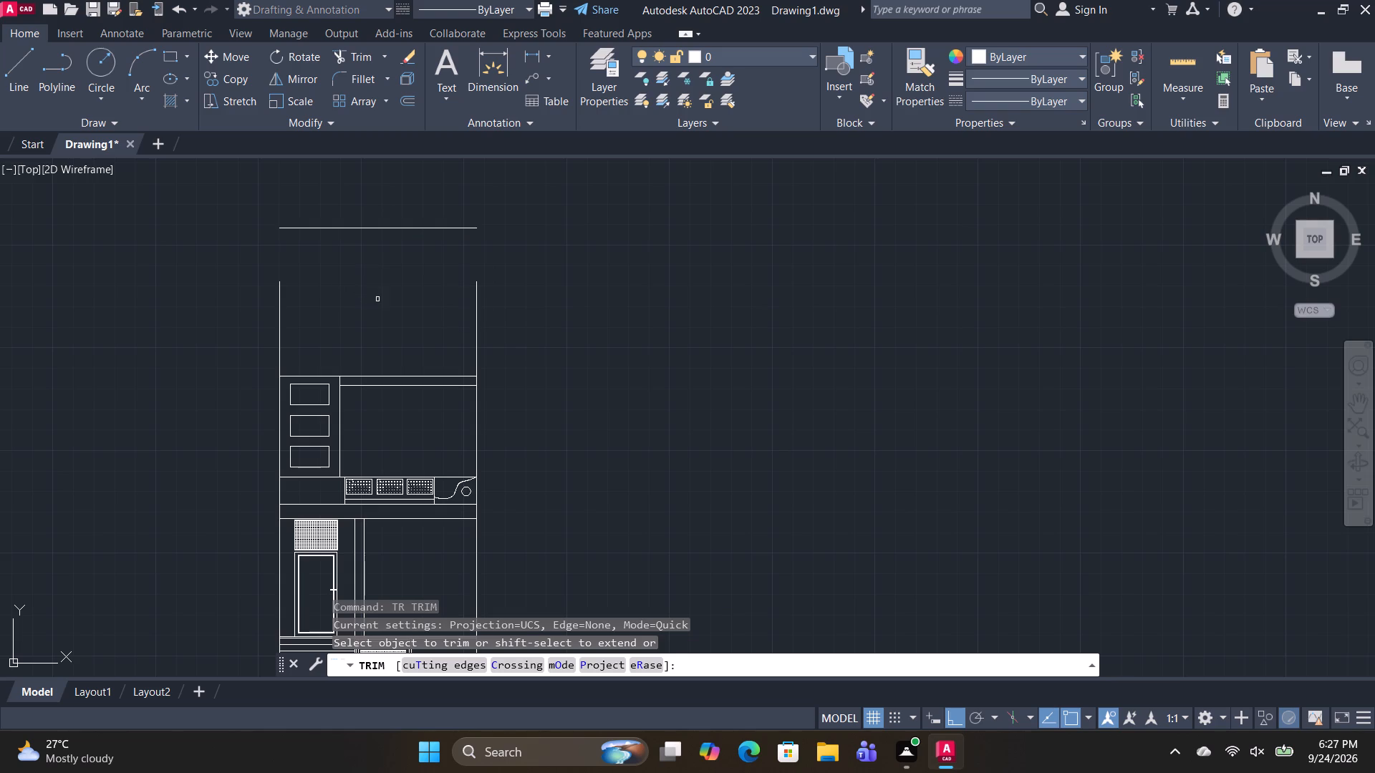
shift+drag(561, 313, 184, 325)
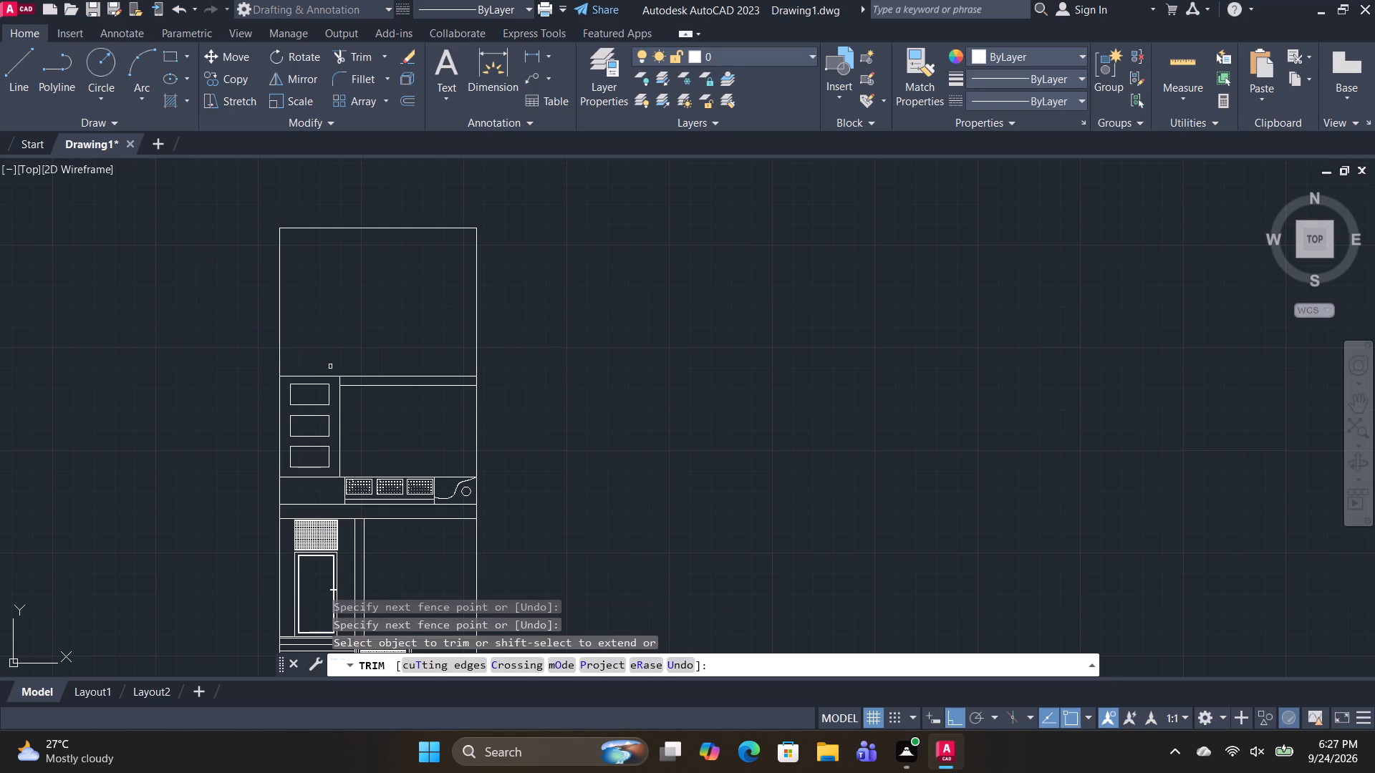
key(Escape)
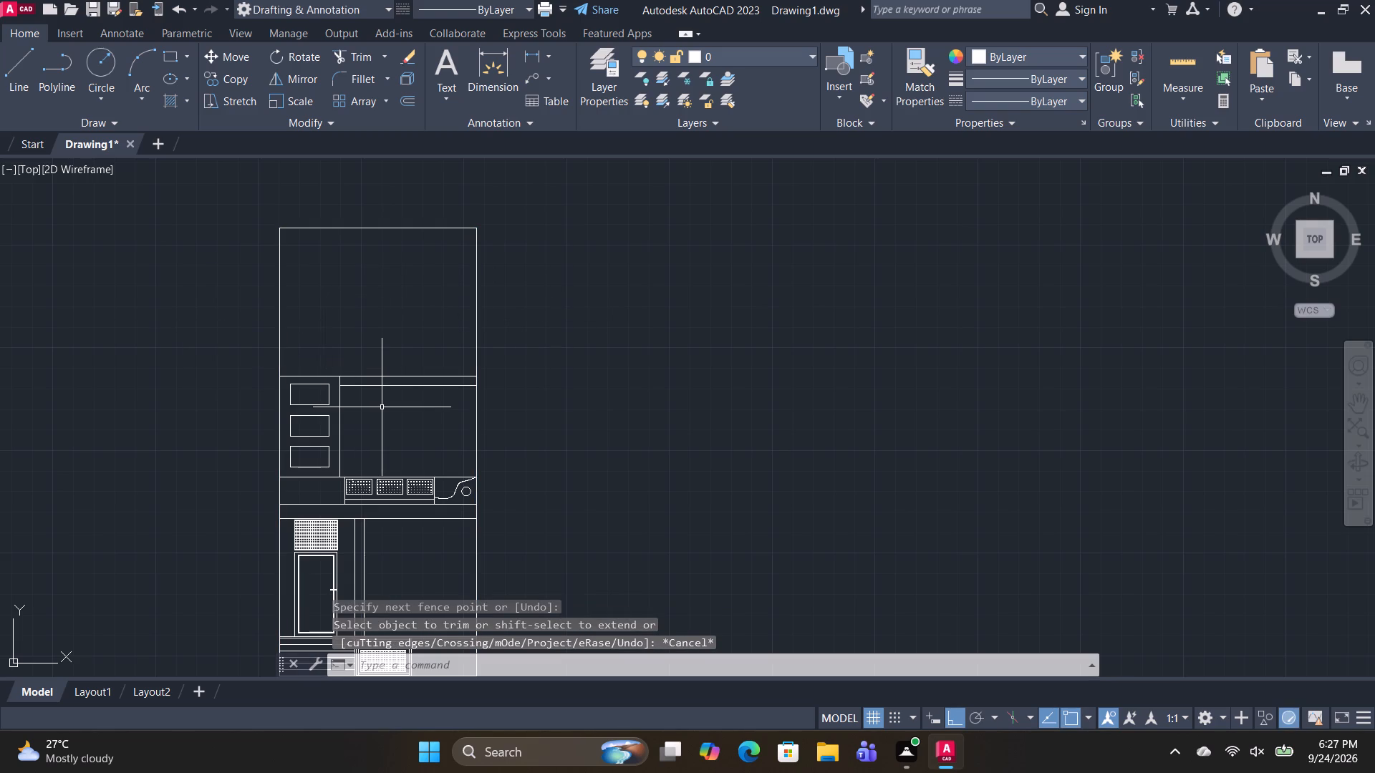
Draw a vertical line along the outline's left edge from the upper horizontal divider to the raised top corner.
text(L)
key(space)
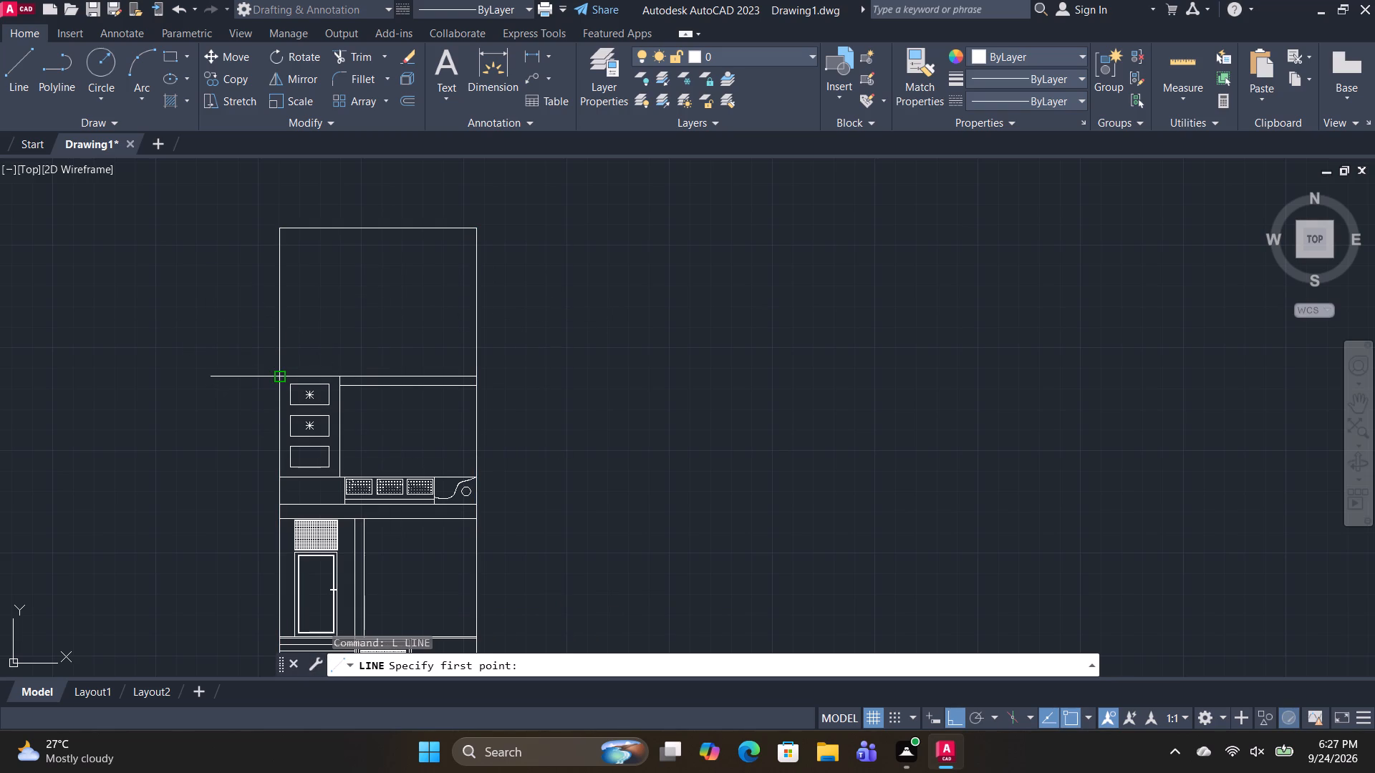
click(278, 374)
click(278, 226)
key(space)
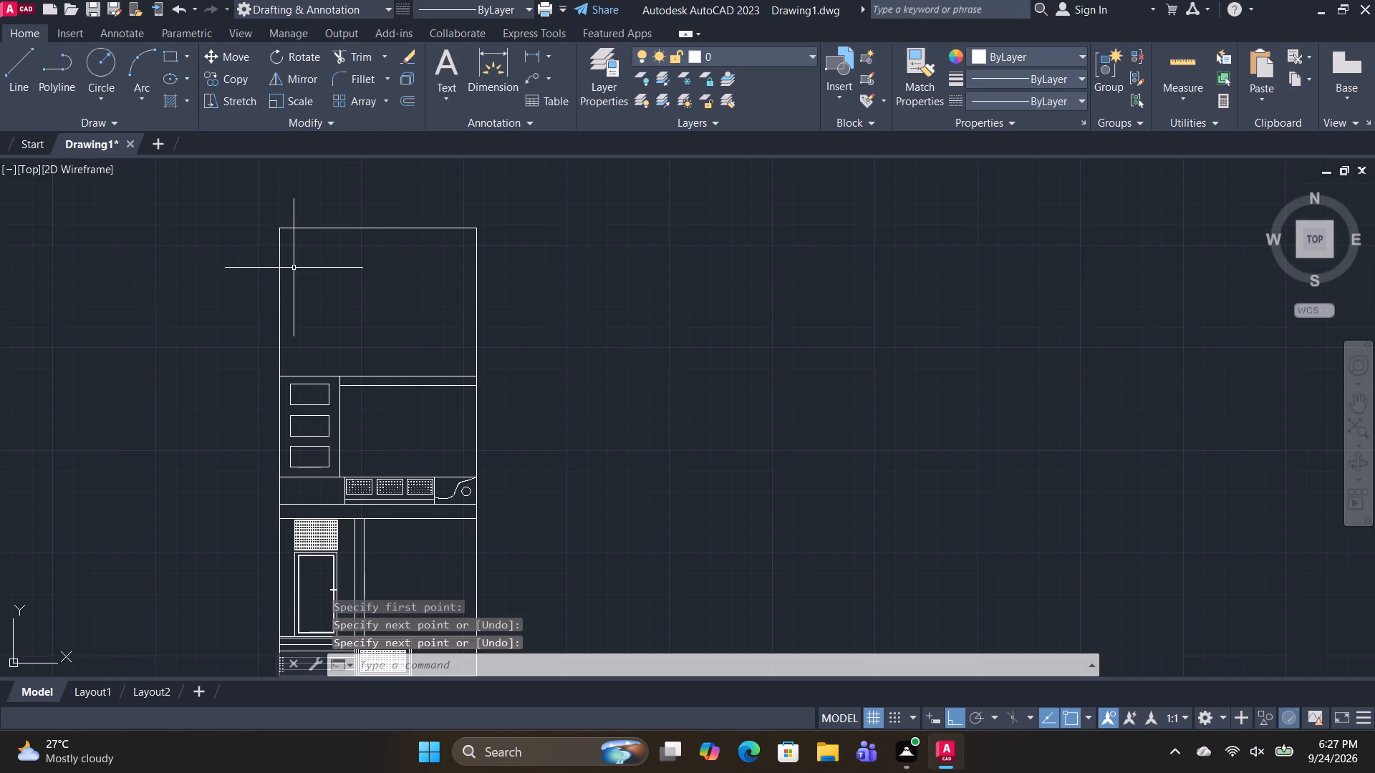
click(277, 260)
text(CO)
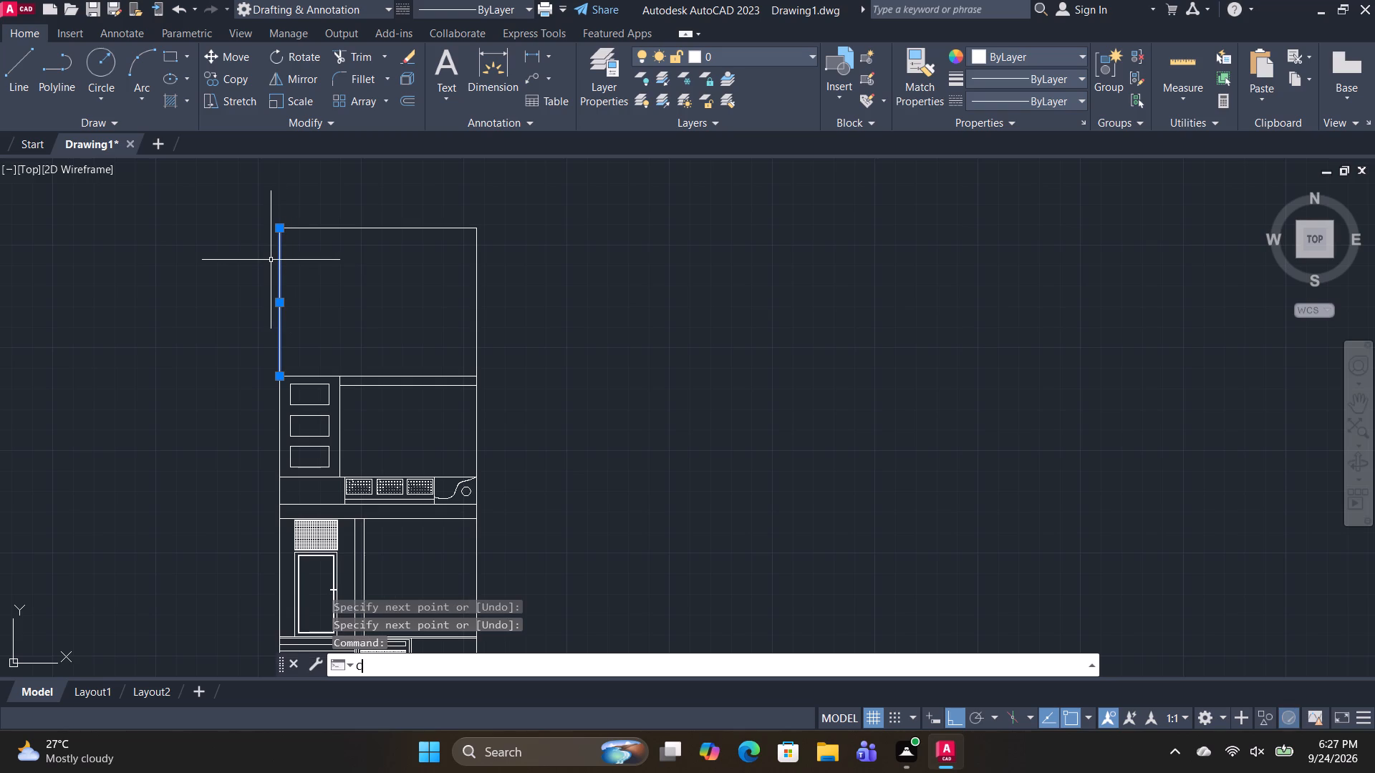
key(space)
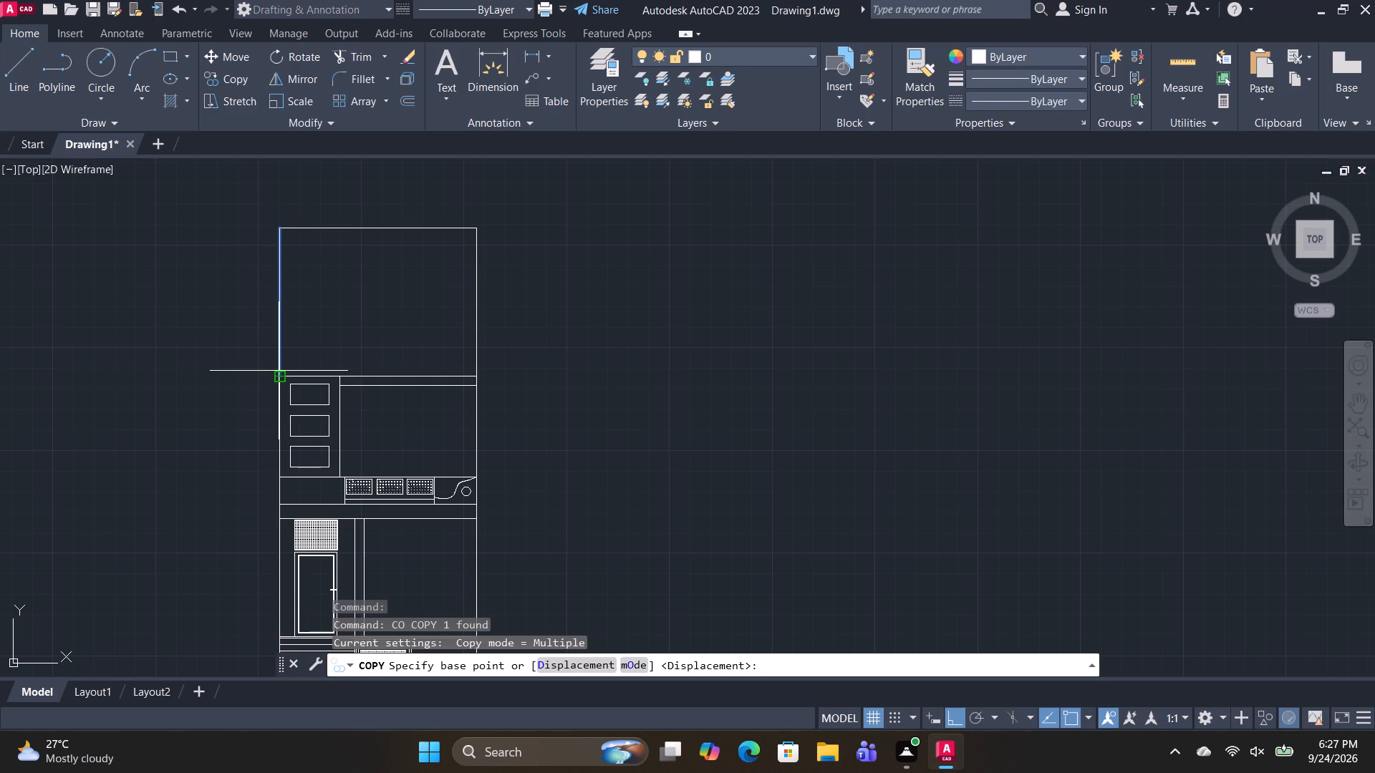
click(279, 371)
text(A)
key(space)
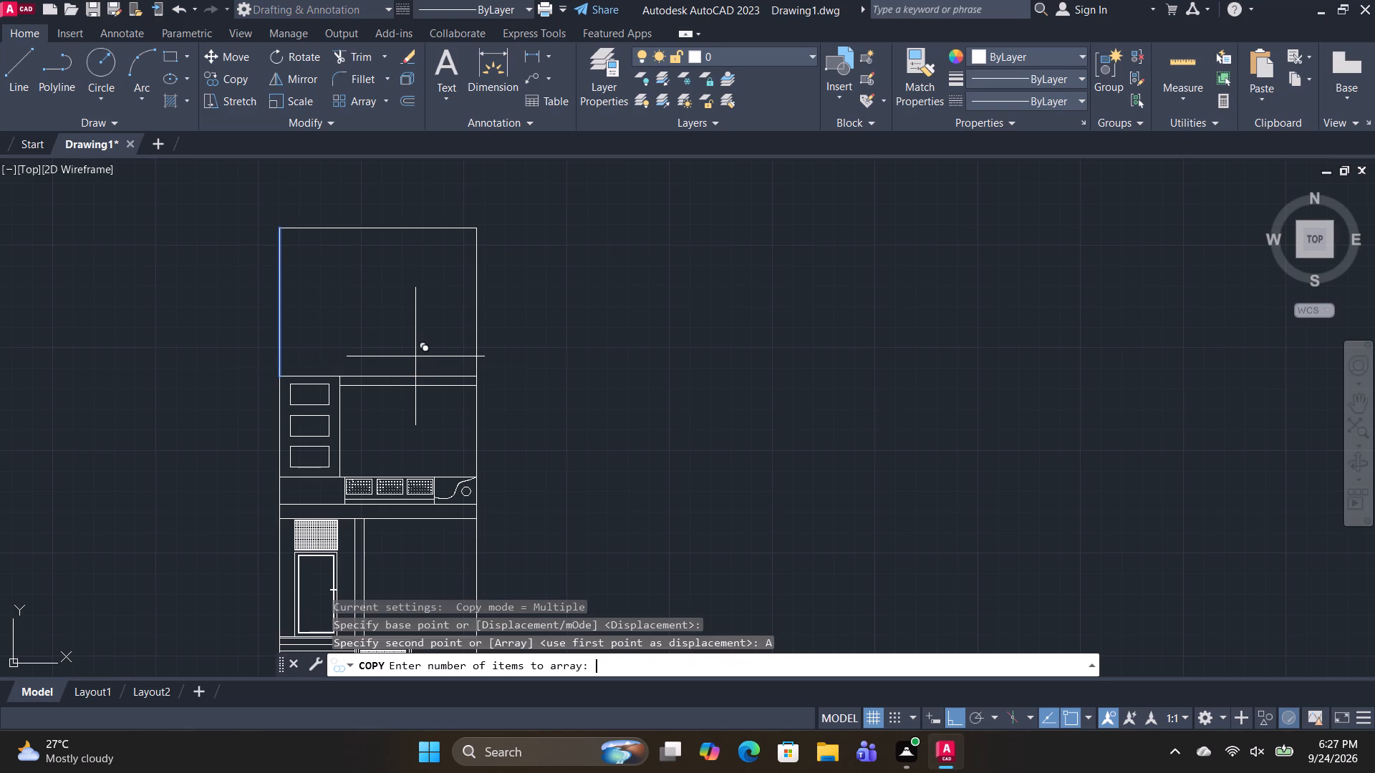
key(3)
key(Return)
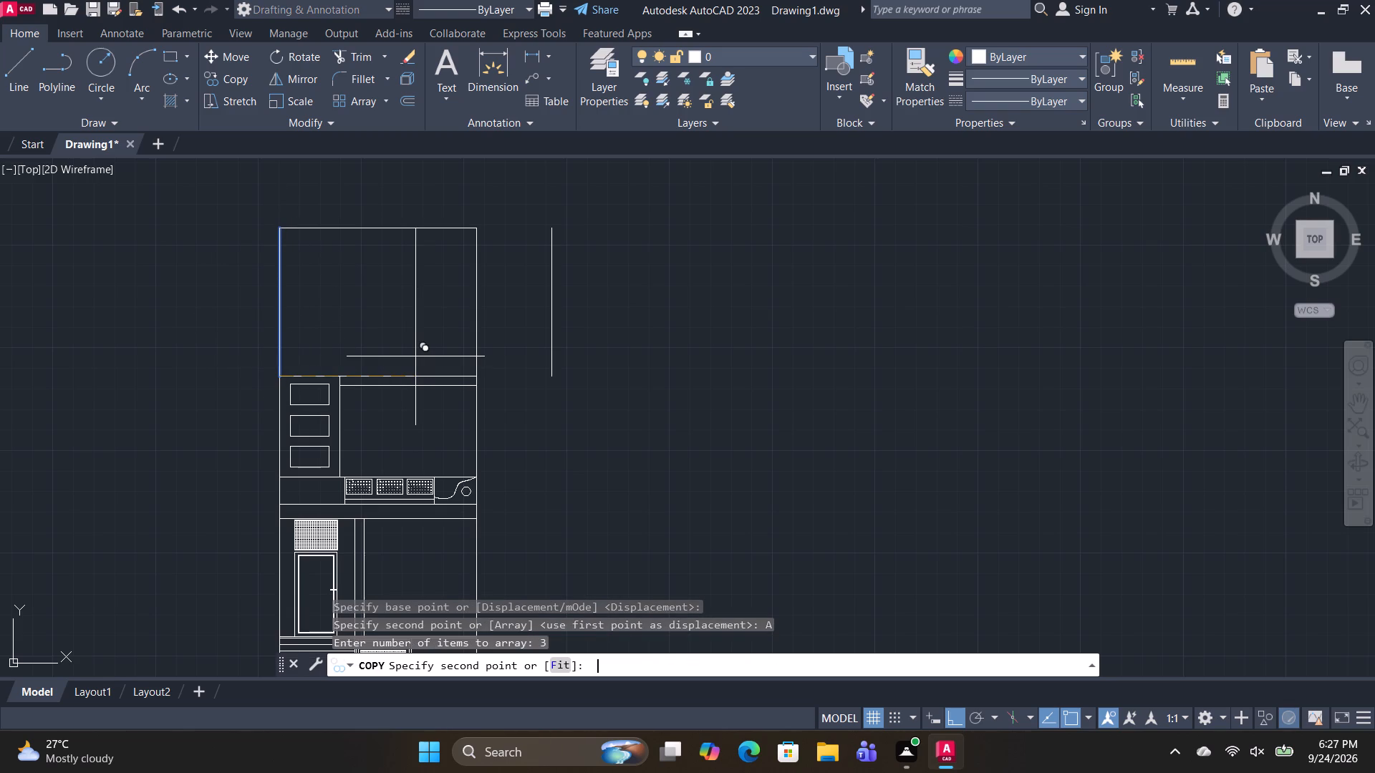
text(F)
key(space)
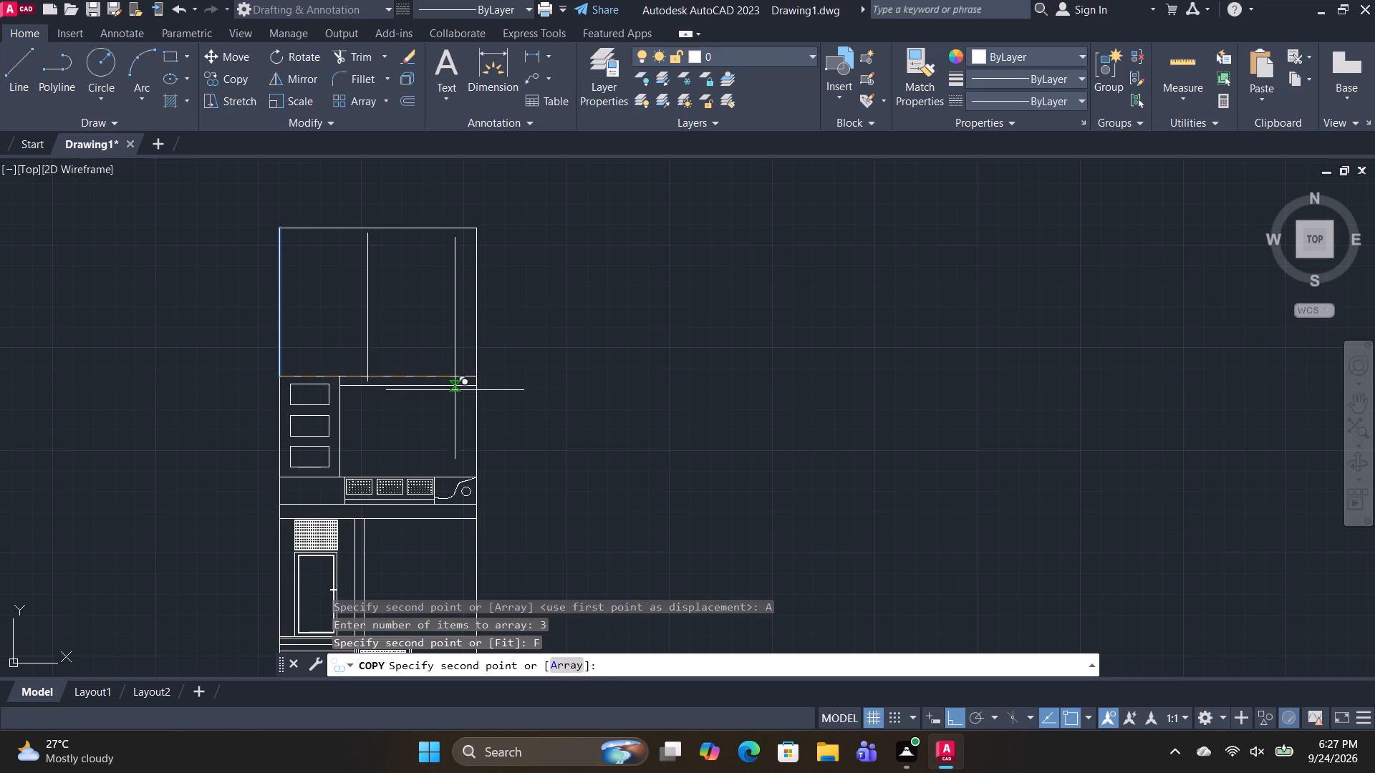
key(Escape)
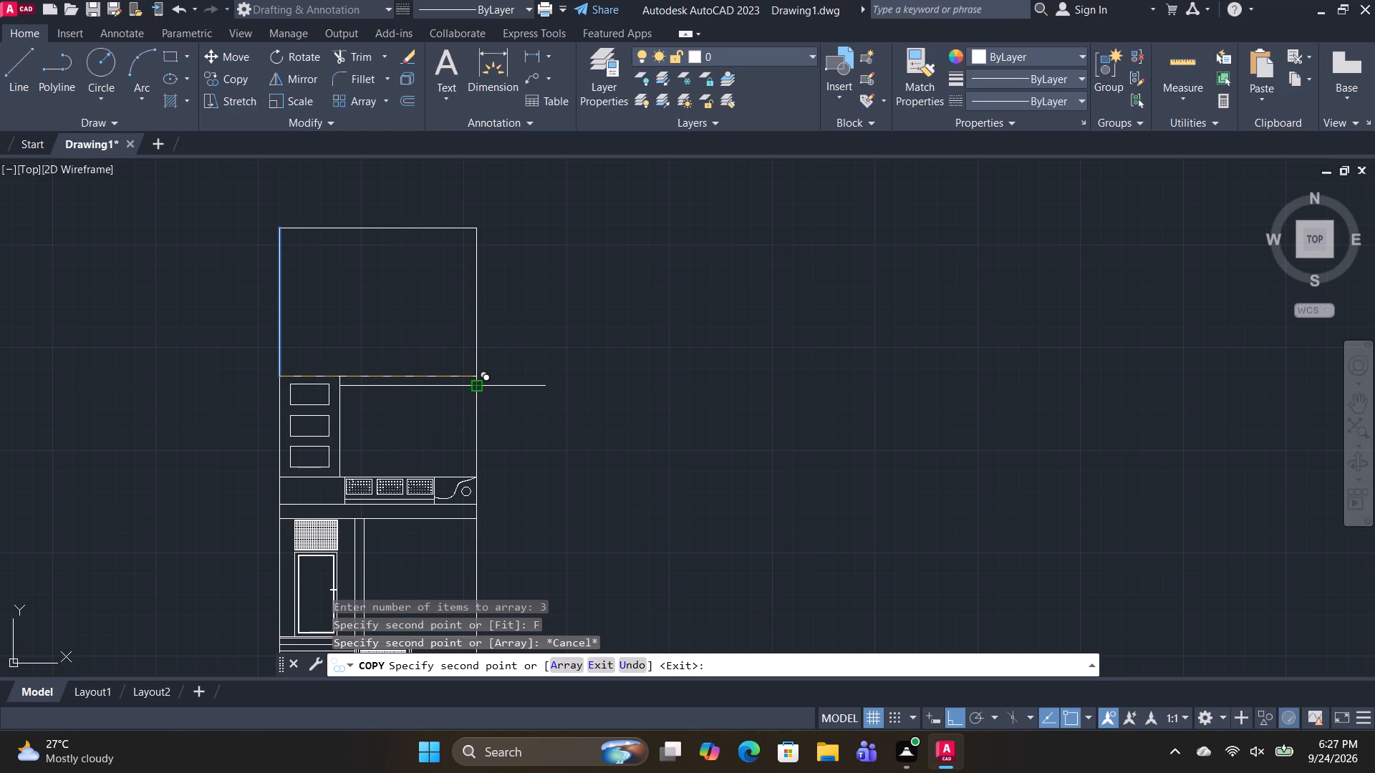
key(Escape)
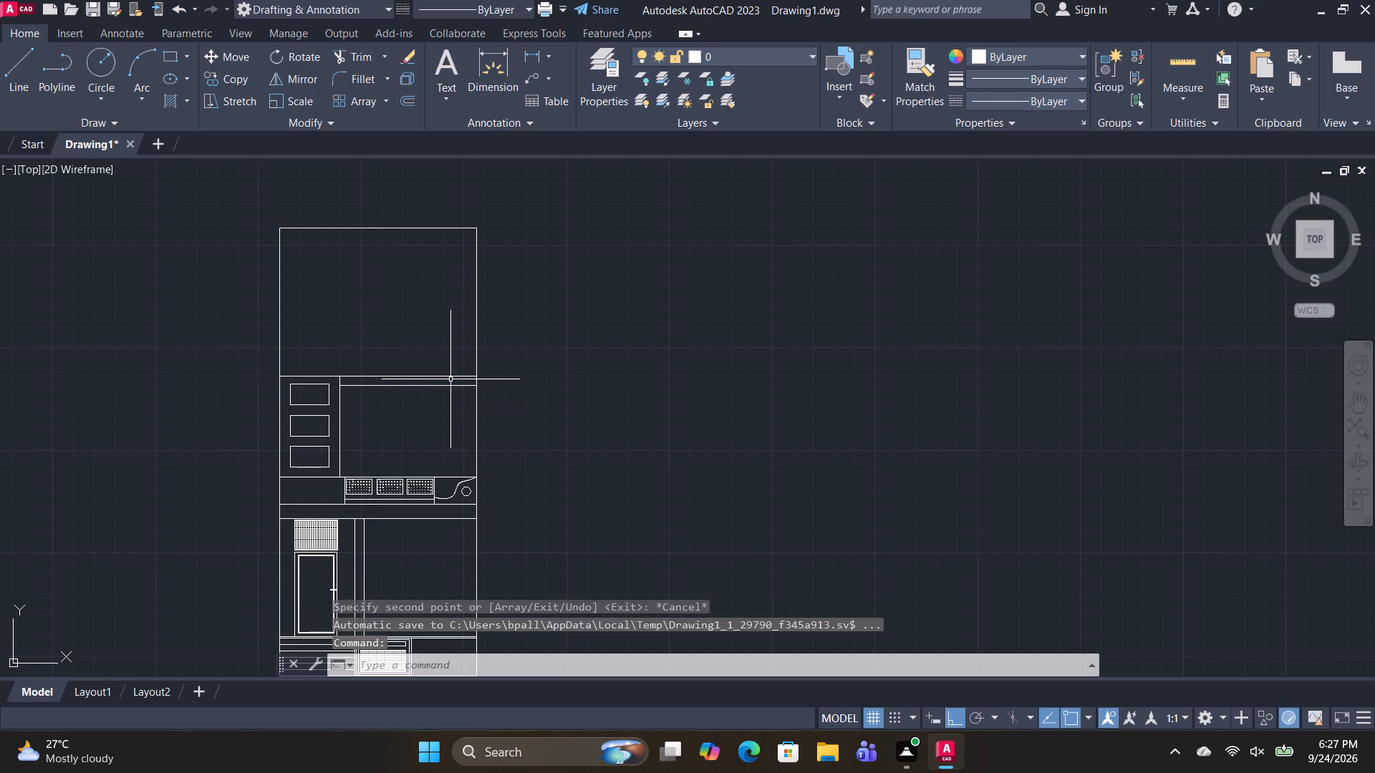
Offset the top bay's left vertical line inward through a point a little over a third of the way across the bay.
text(O)
key(space)
text(T)
key(space)
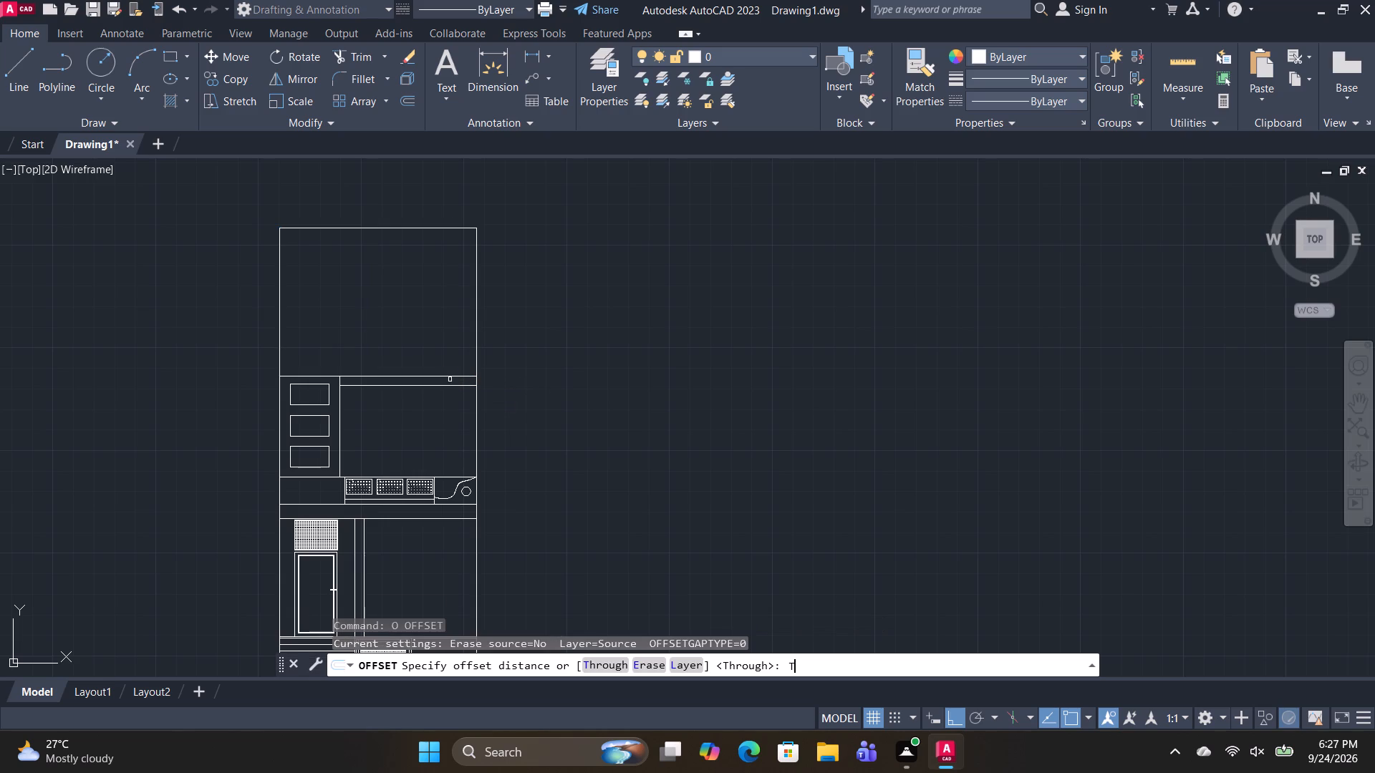
click(280, 313)
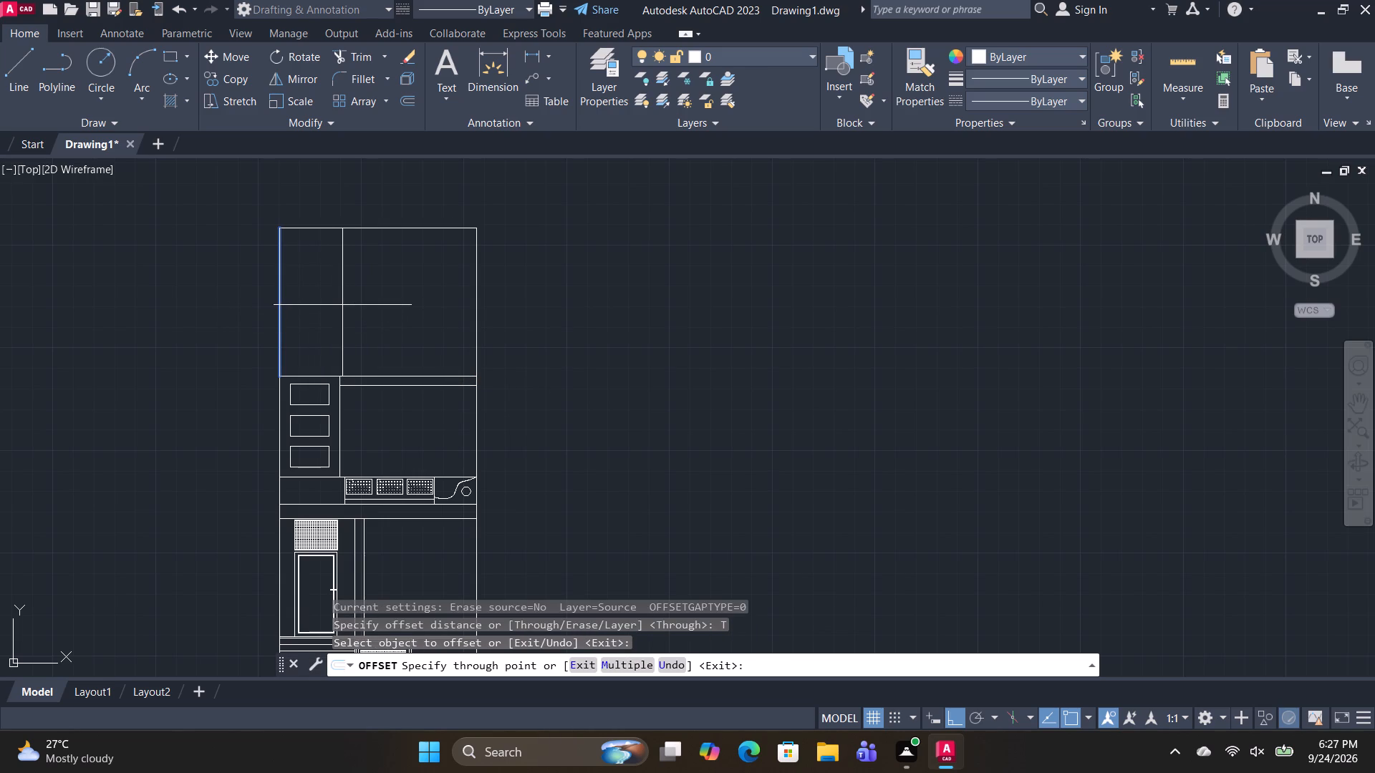
scroll(342, 305, up, 1)
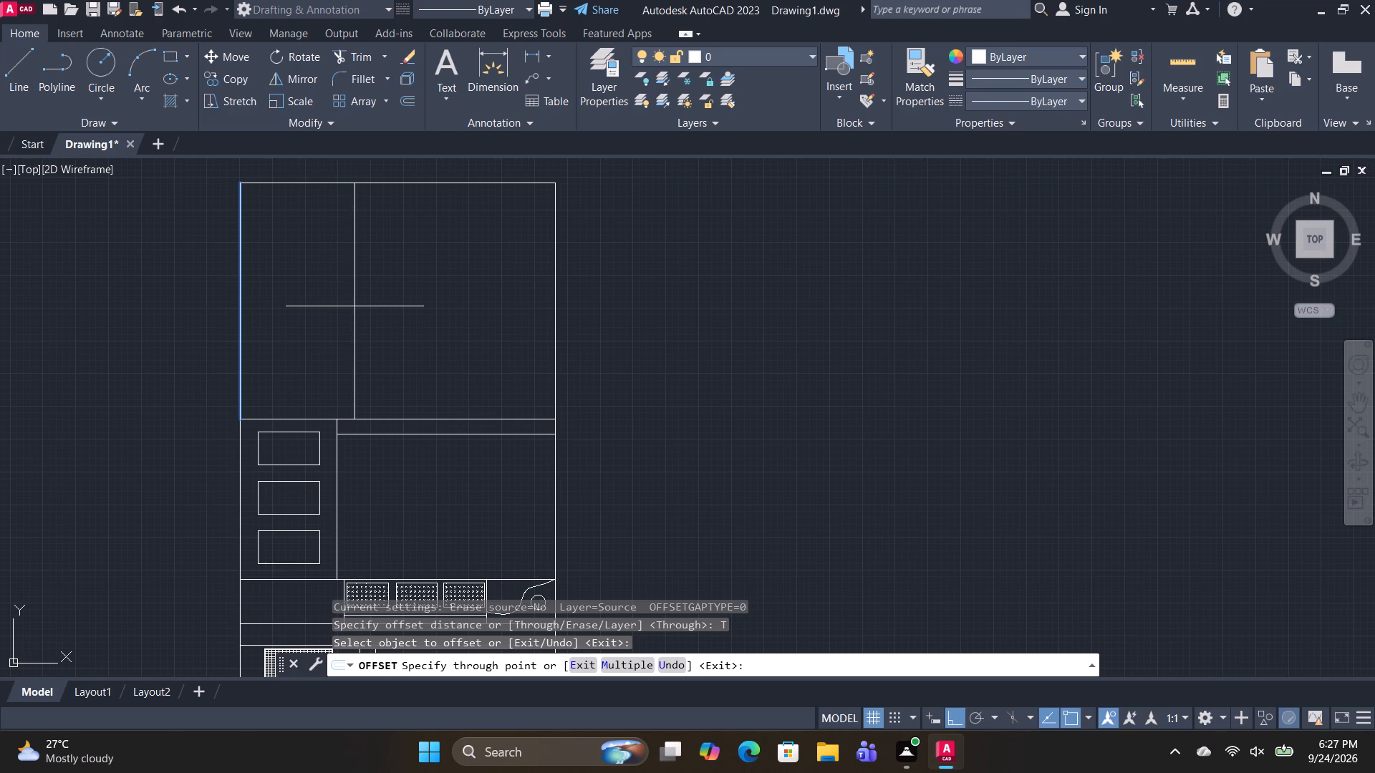
click(354, 306)
key(space)
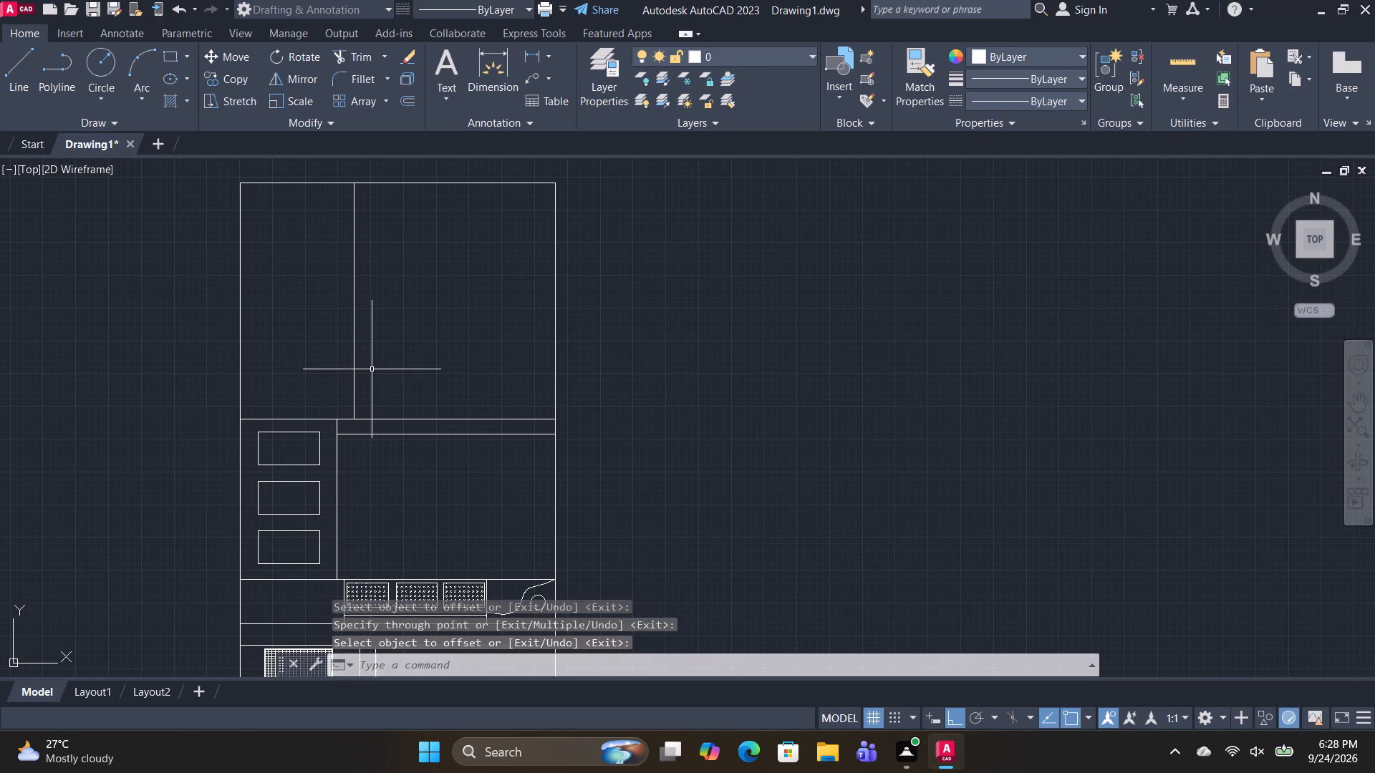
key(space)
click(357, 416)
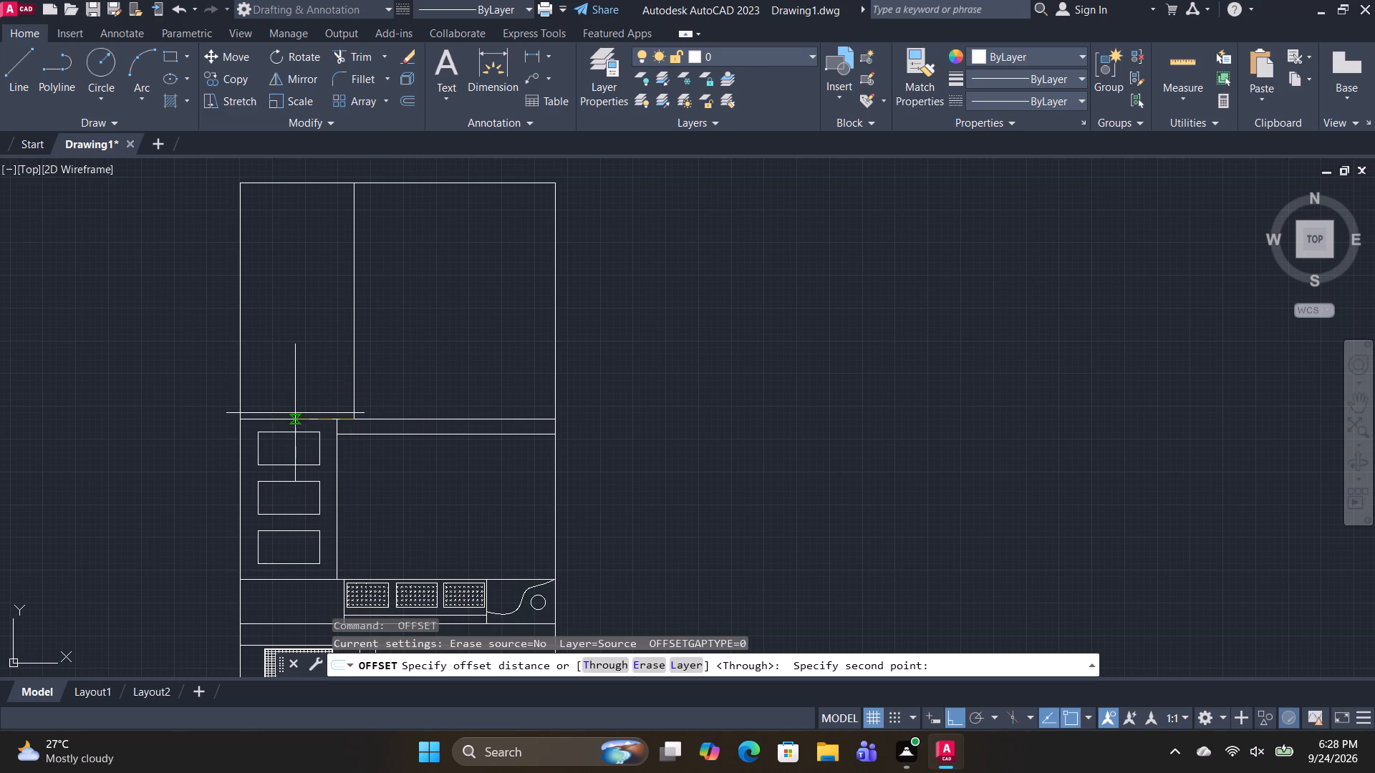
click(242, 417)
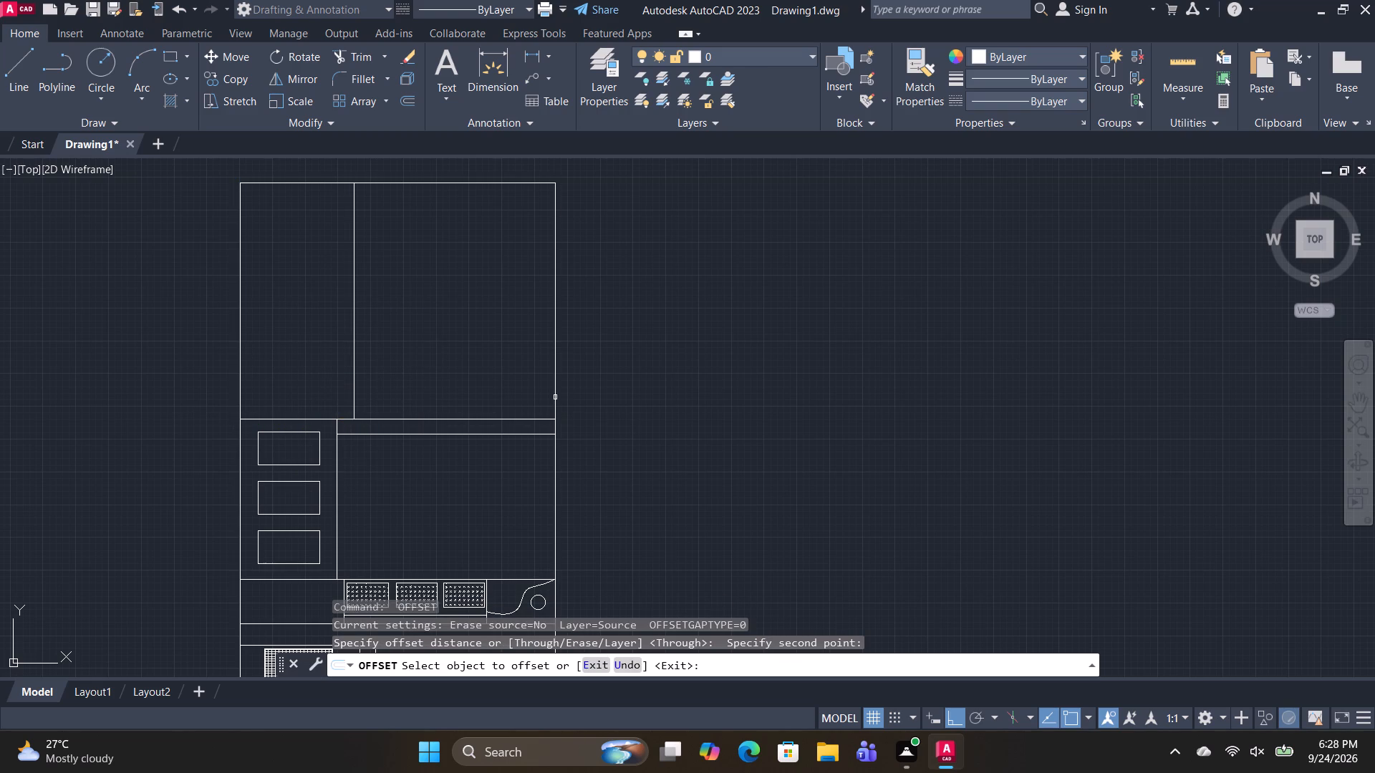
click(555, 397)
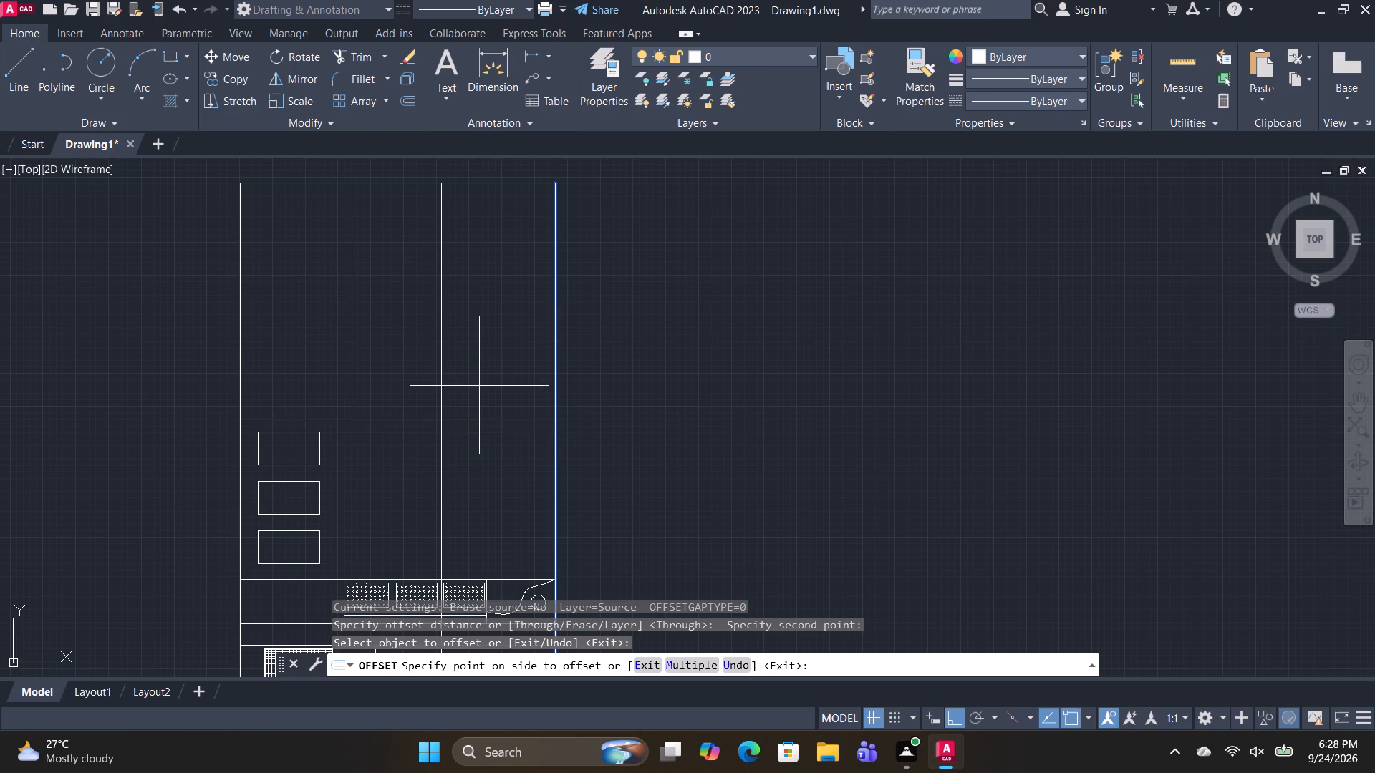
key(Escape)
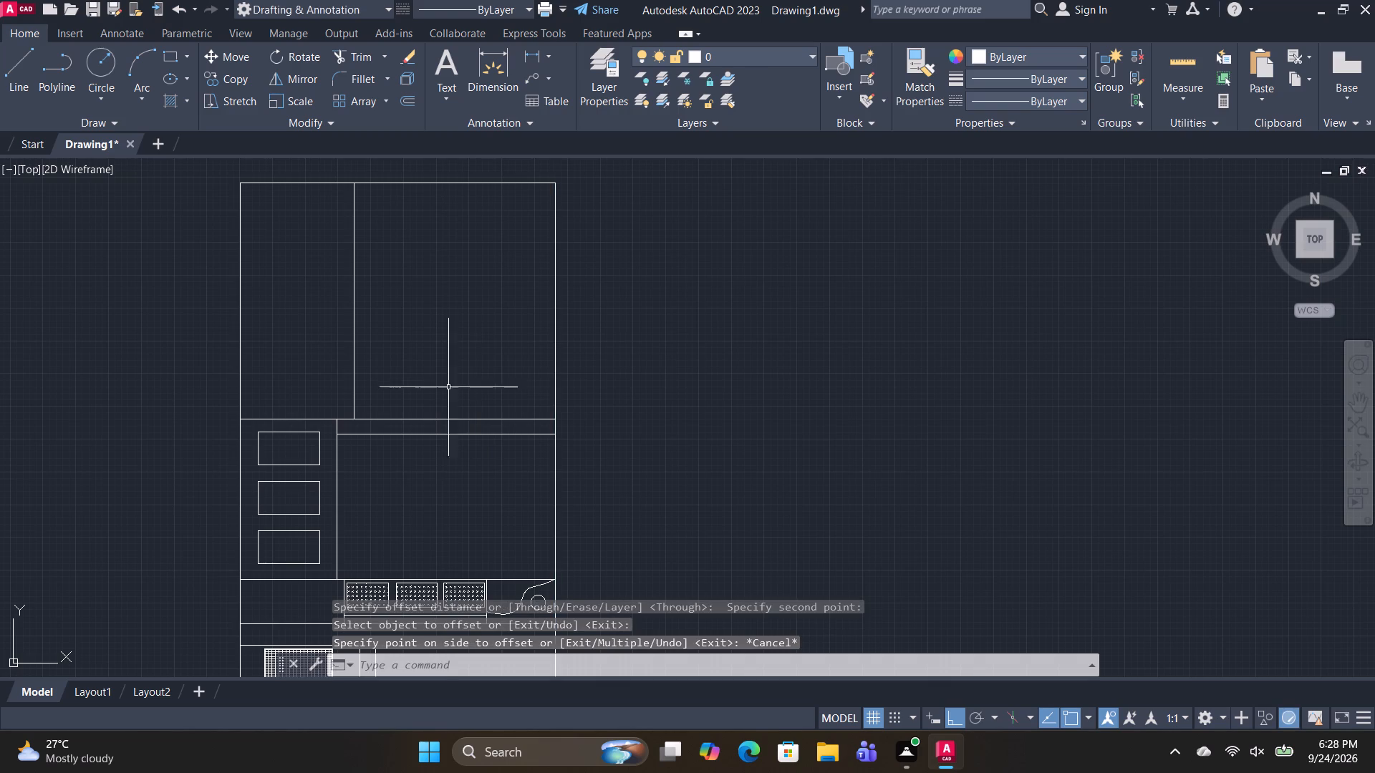
Stretch the outline's right edge, with the crossed horizontal lines, third hatched rectangle and decorative curve, about 13'-0" horizontally outward.
scroll(458, 387, down, 3)
scroll(494, 504, up, 2)
click(460, 552)
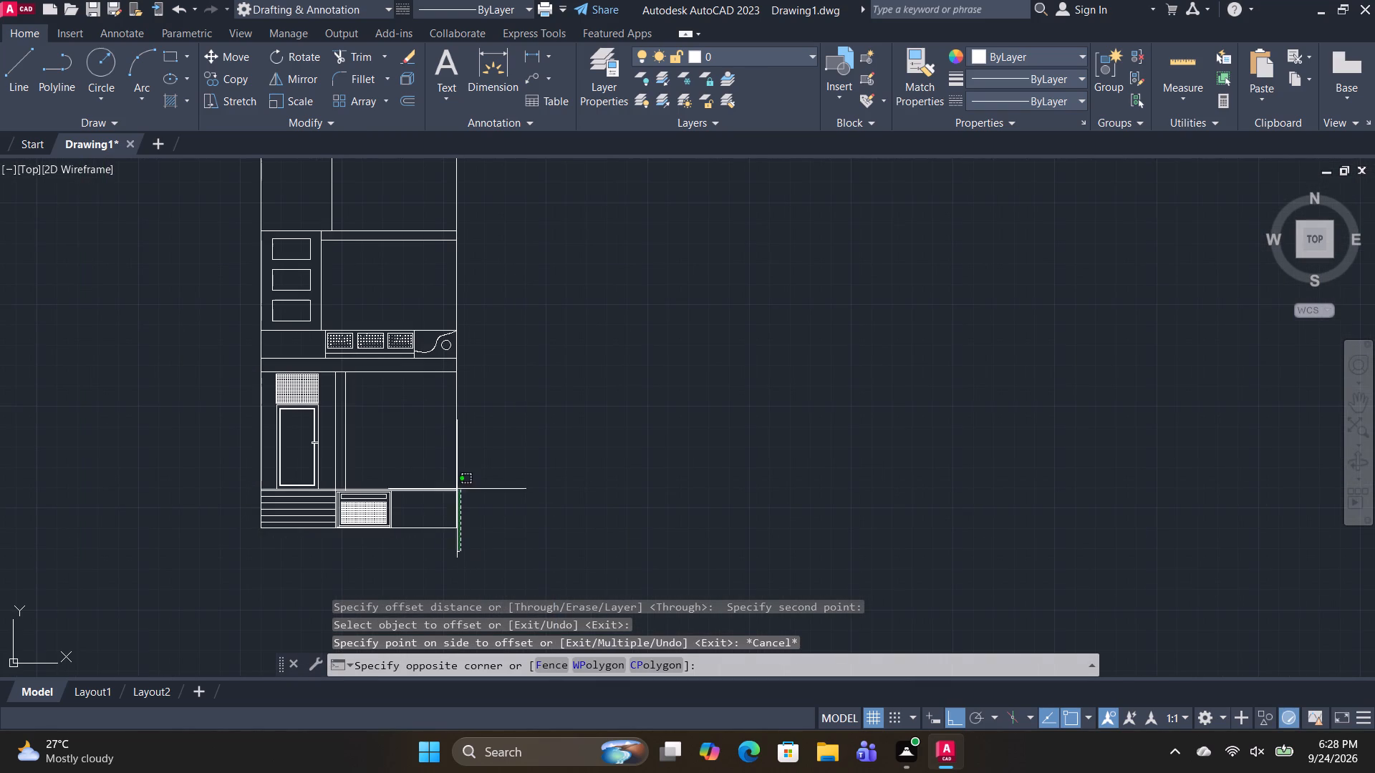
middle_drag(458, 220, 457, 262)
middle_drag(409, 172, 412, 330)
click(390, 253)
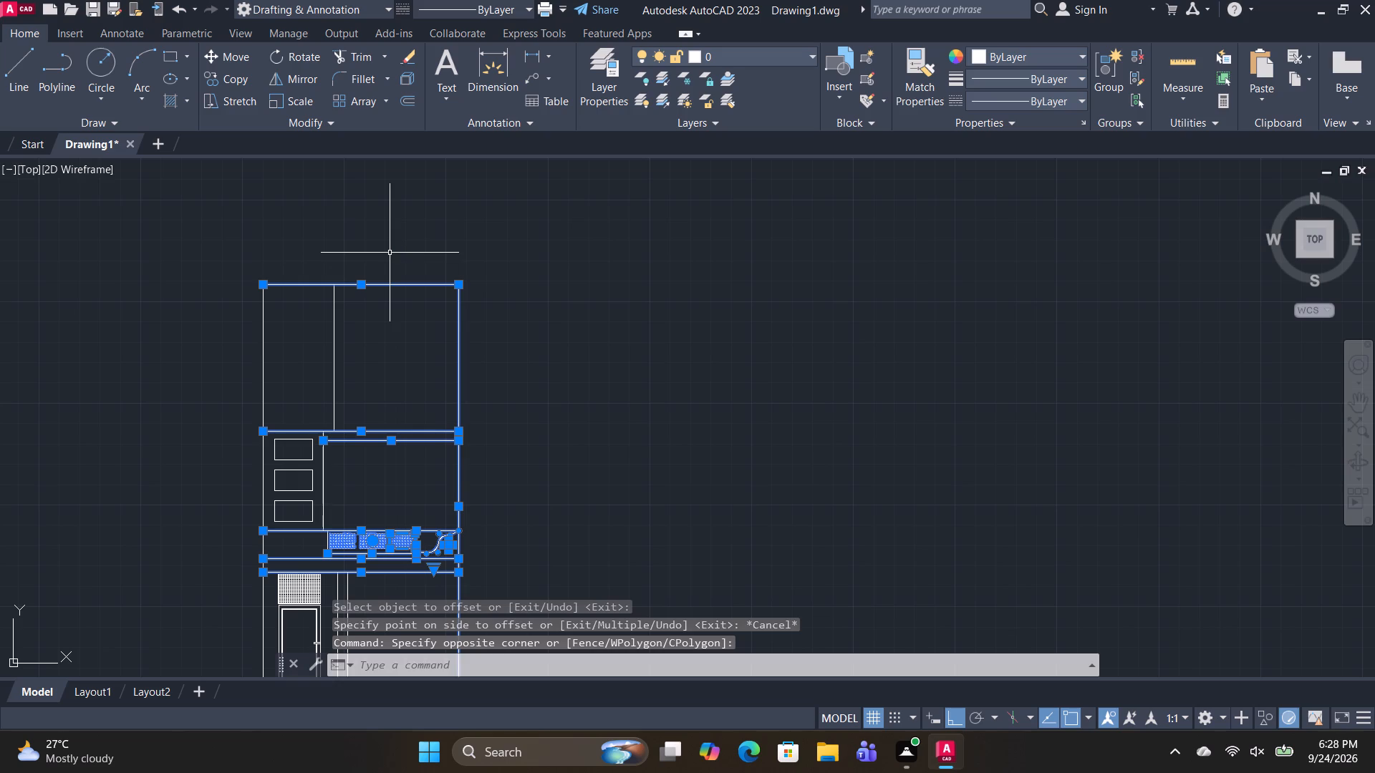
text(STR)
key(space)
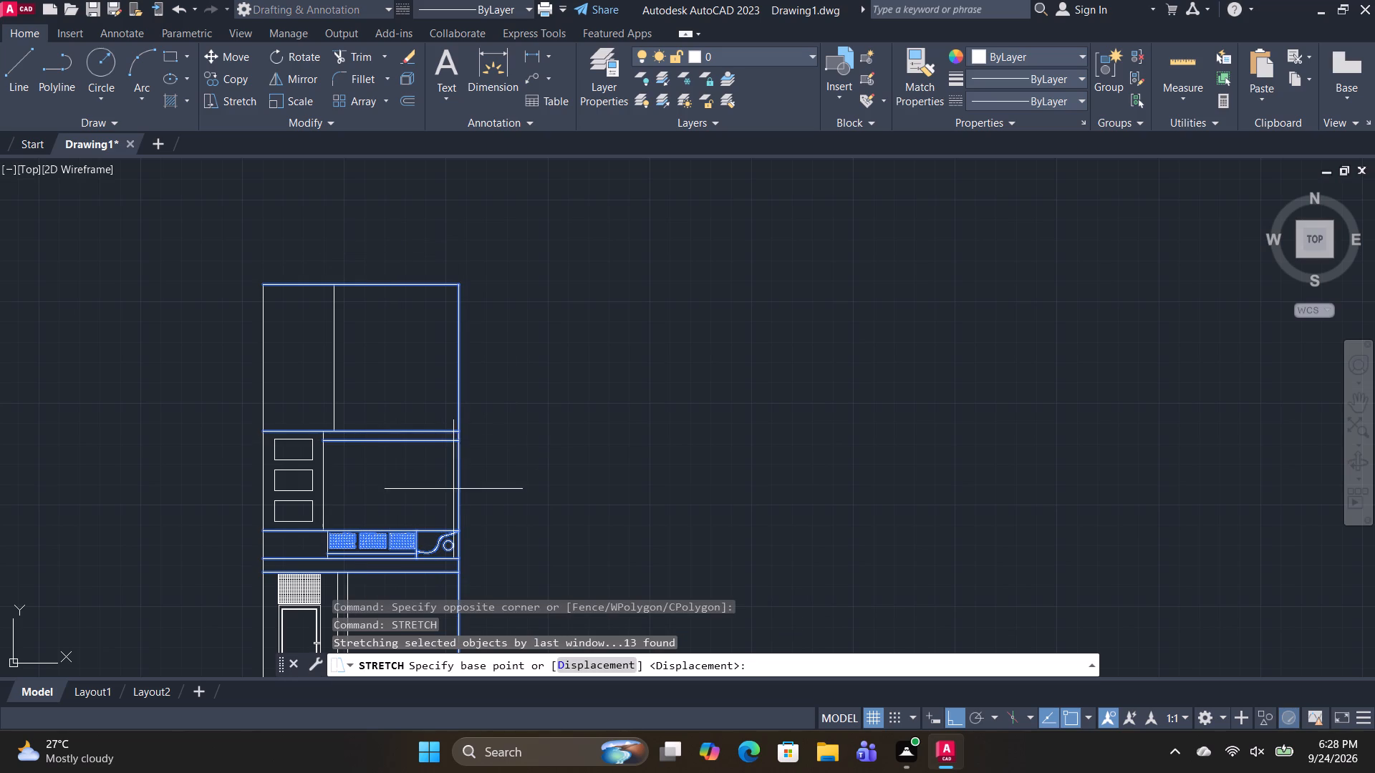
click(458, 507)
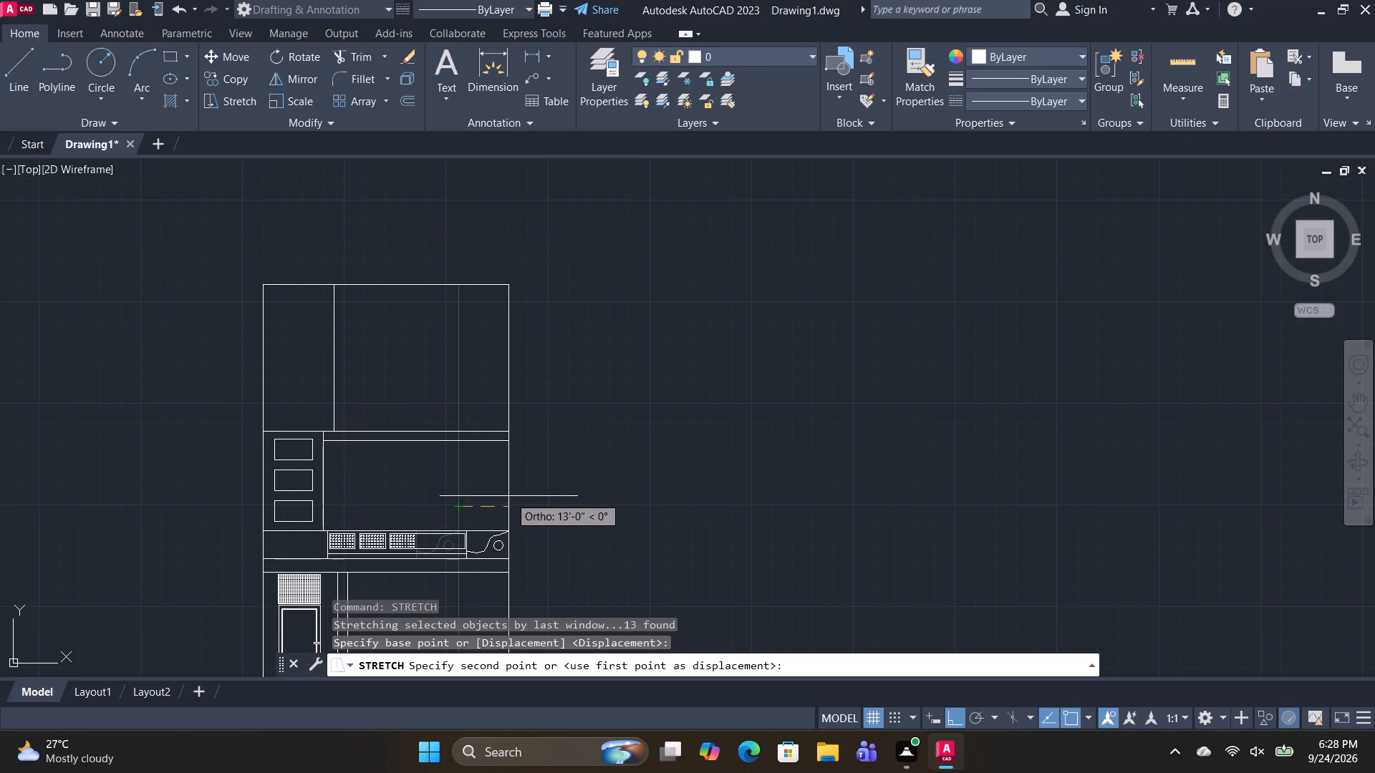
click(508, 496)
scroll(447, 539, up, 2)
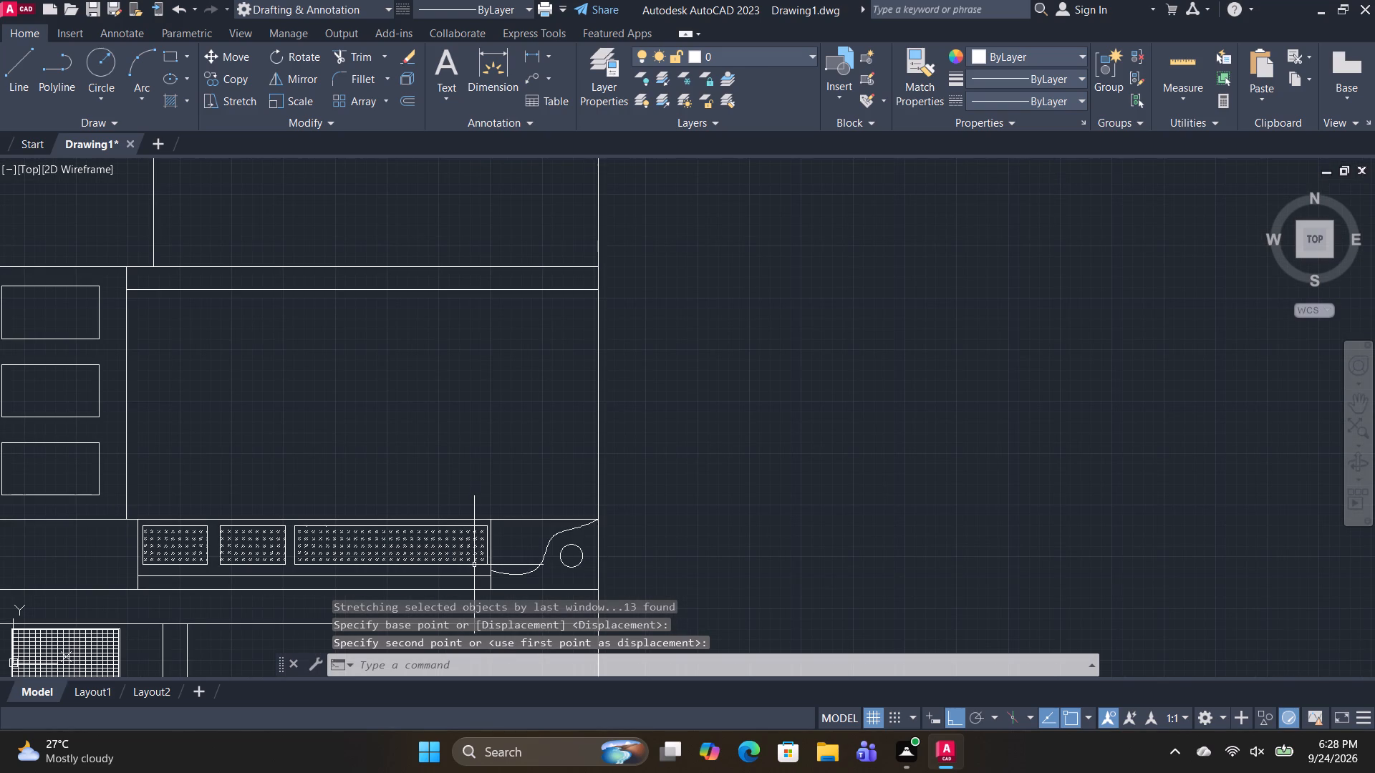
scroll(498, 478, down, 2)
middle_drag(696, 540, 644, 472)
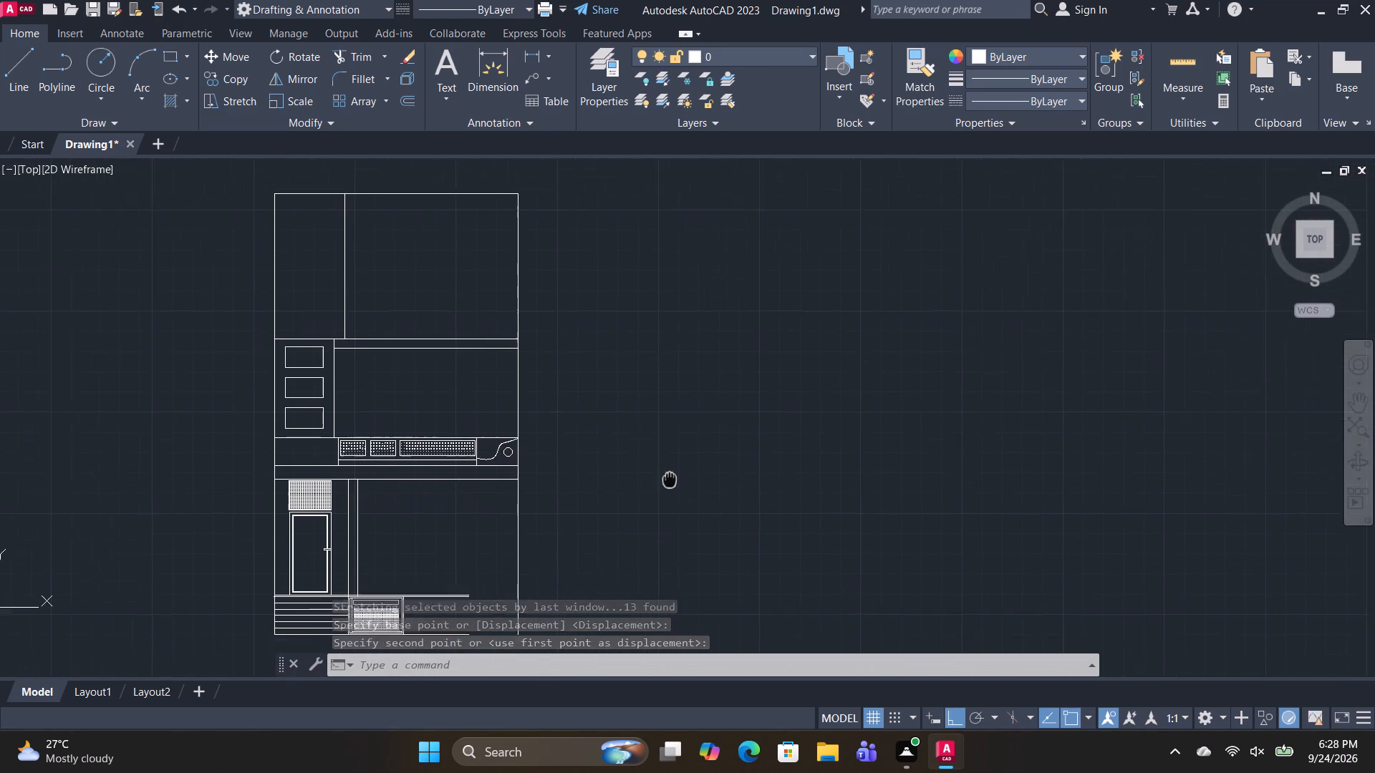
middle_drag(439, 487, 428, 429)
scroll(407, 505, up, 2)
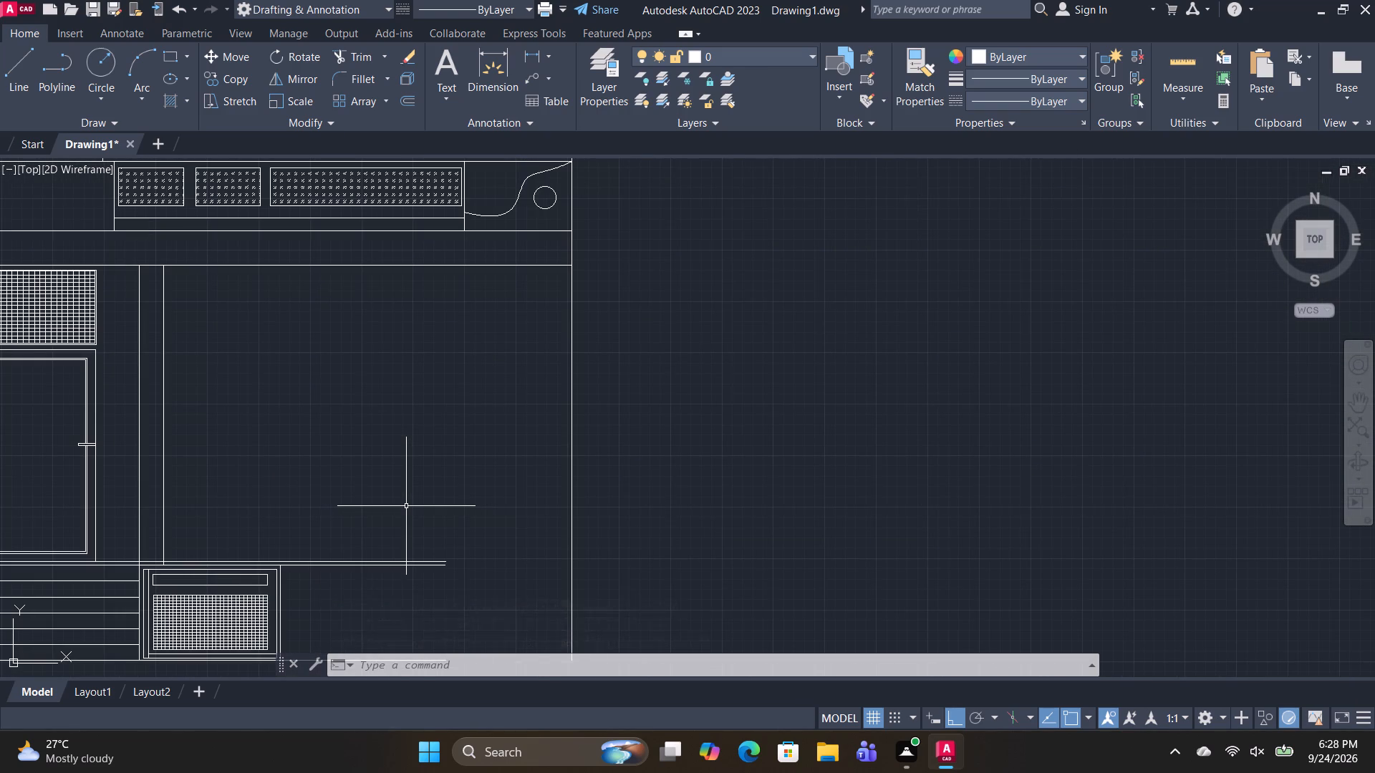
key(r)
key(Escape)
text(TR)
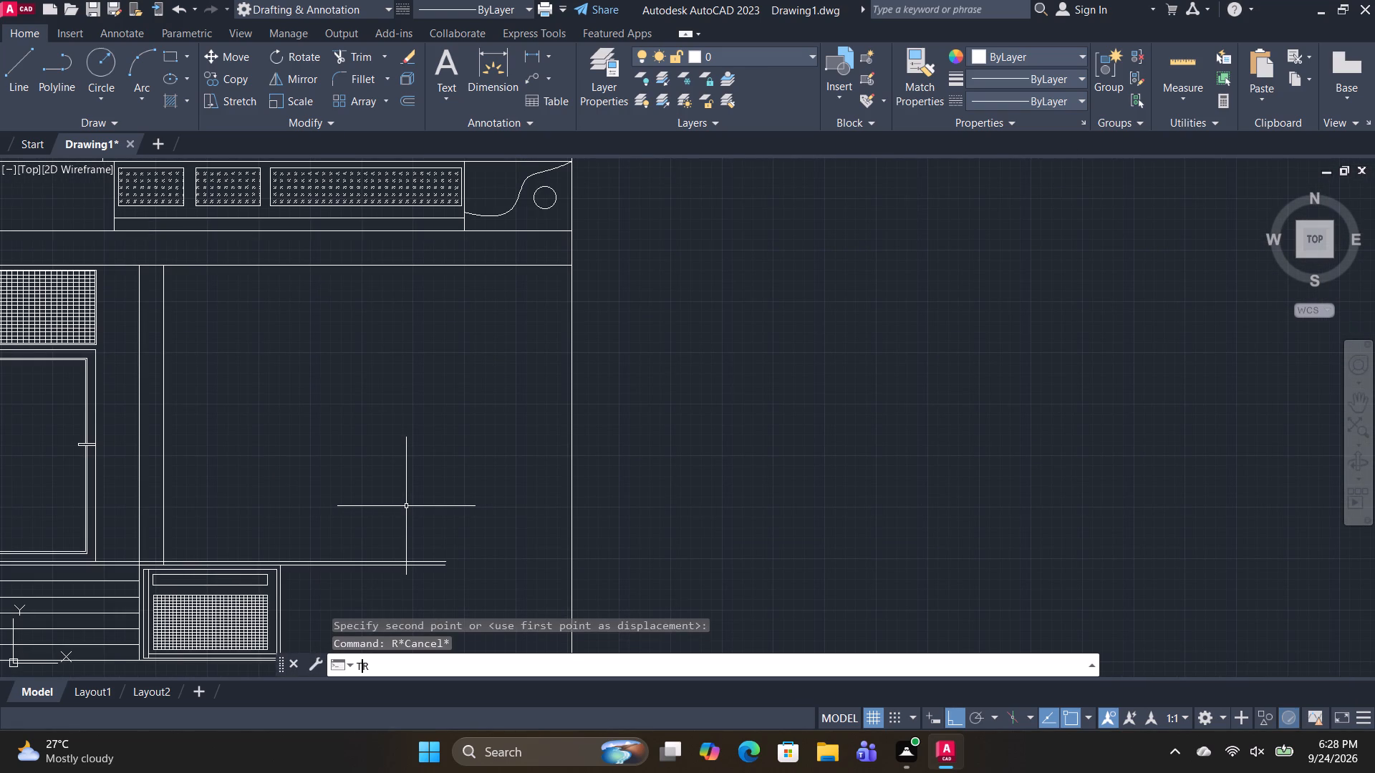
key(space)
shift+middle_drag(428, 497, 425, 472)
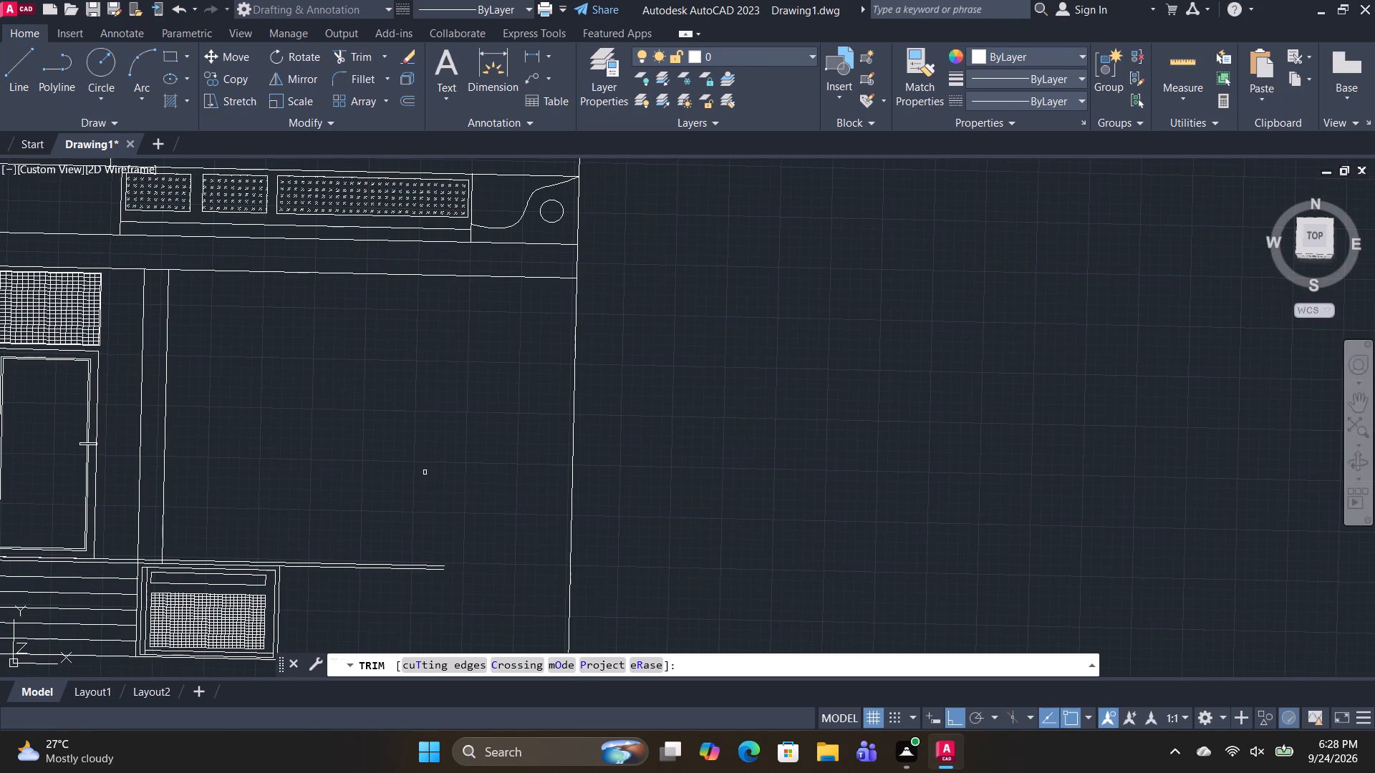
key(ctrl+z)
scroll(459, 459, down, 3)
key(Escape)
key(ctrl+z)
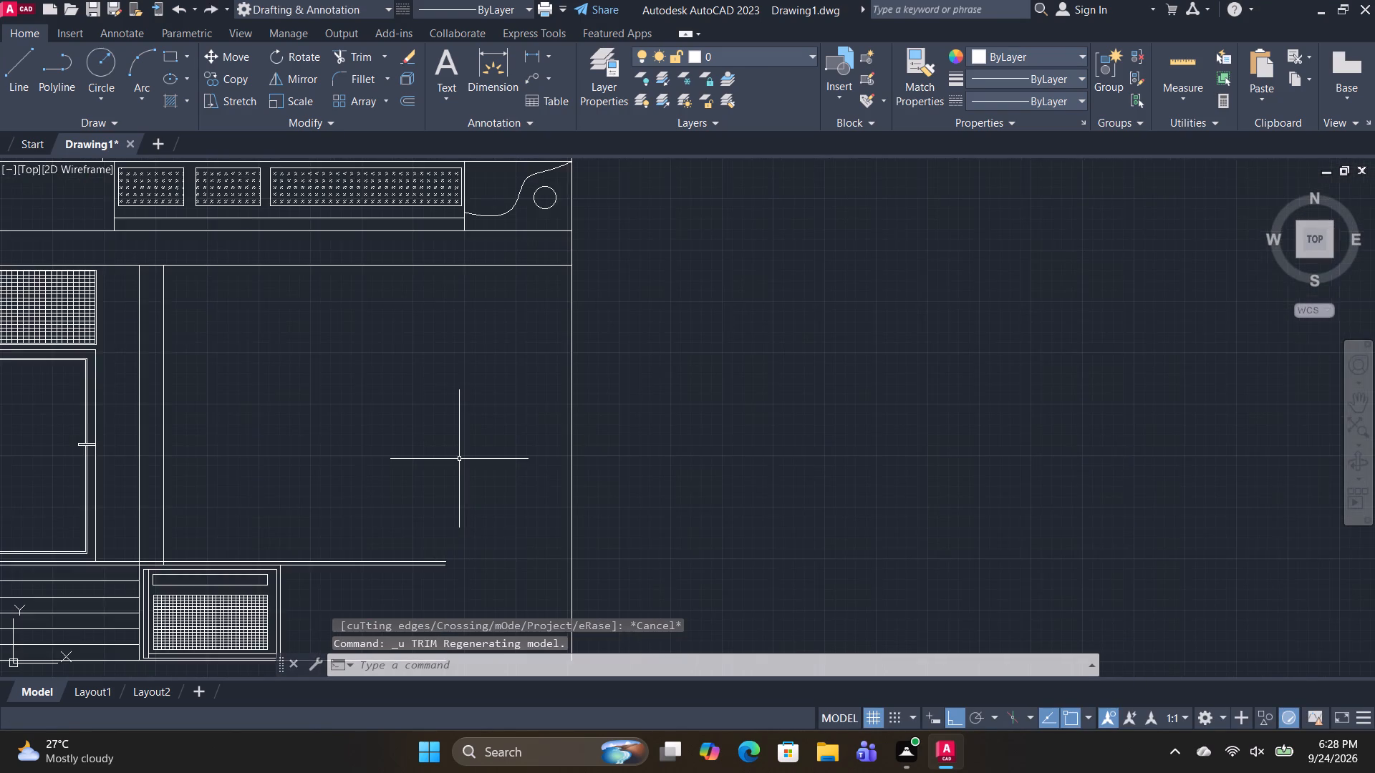
Extend the two horizontal floor lines above the lower hatched box and the outline's bottom edge to the stretched right edge.
scroll(459, 459, down, 2)
middle_drag(461, 485, 460, 412)
text(TR)
key(space)
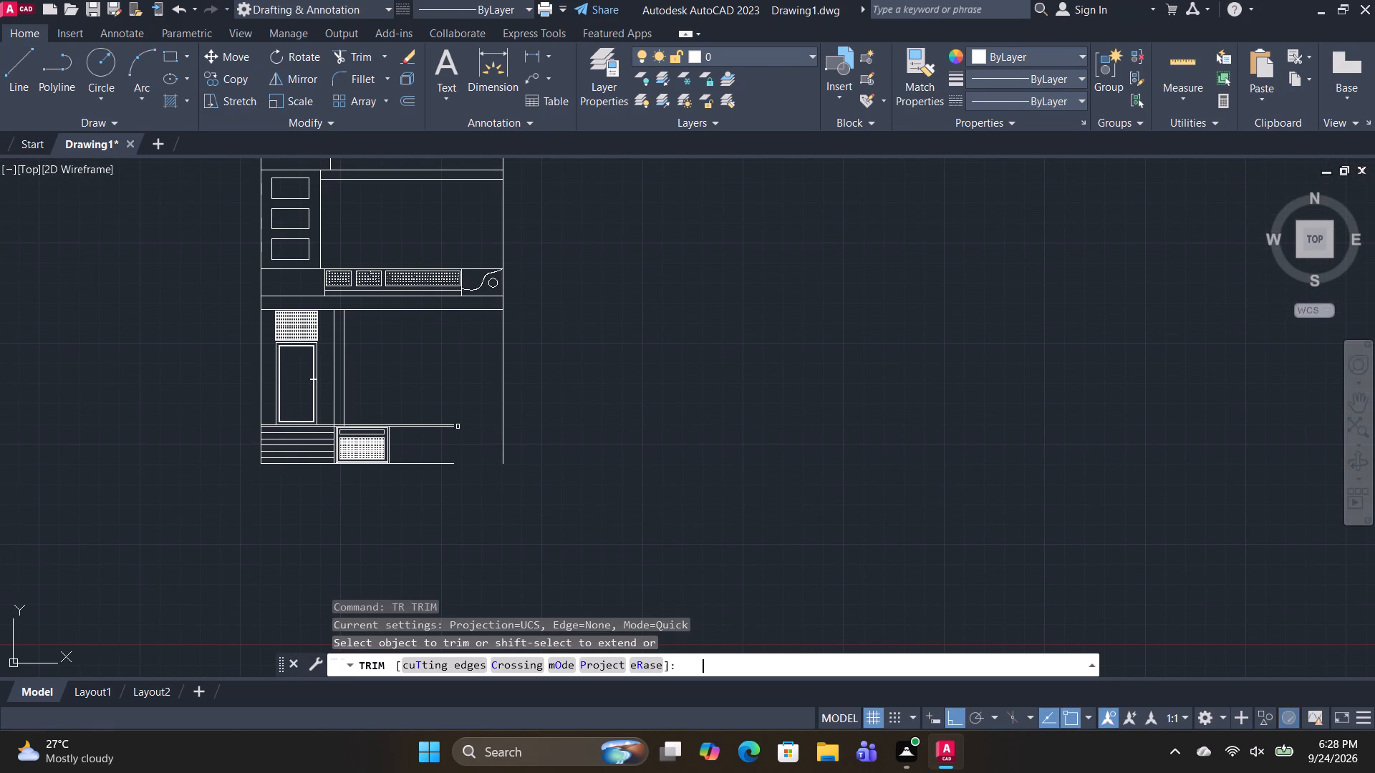
drag(464, 502, 431, 383)
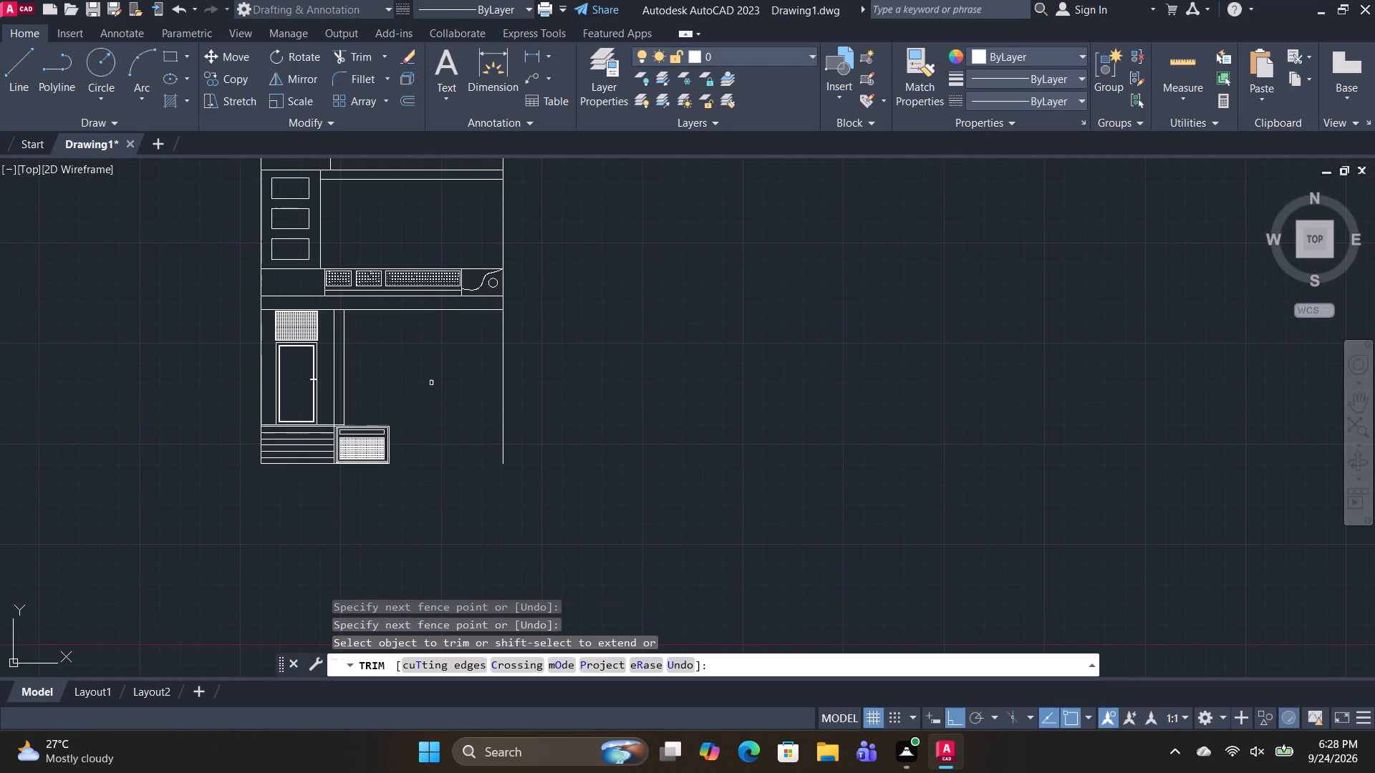
key(ctrl+z)
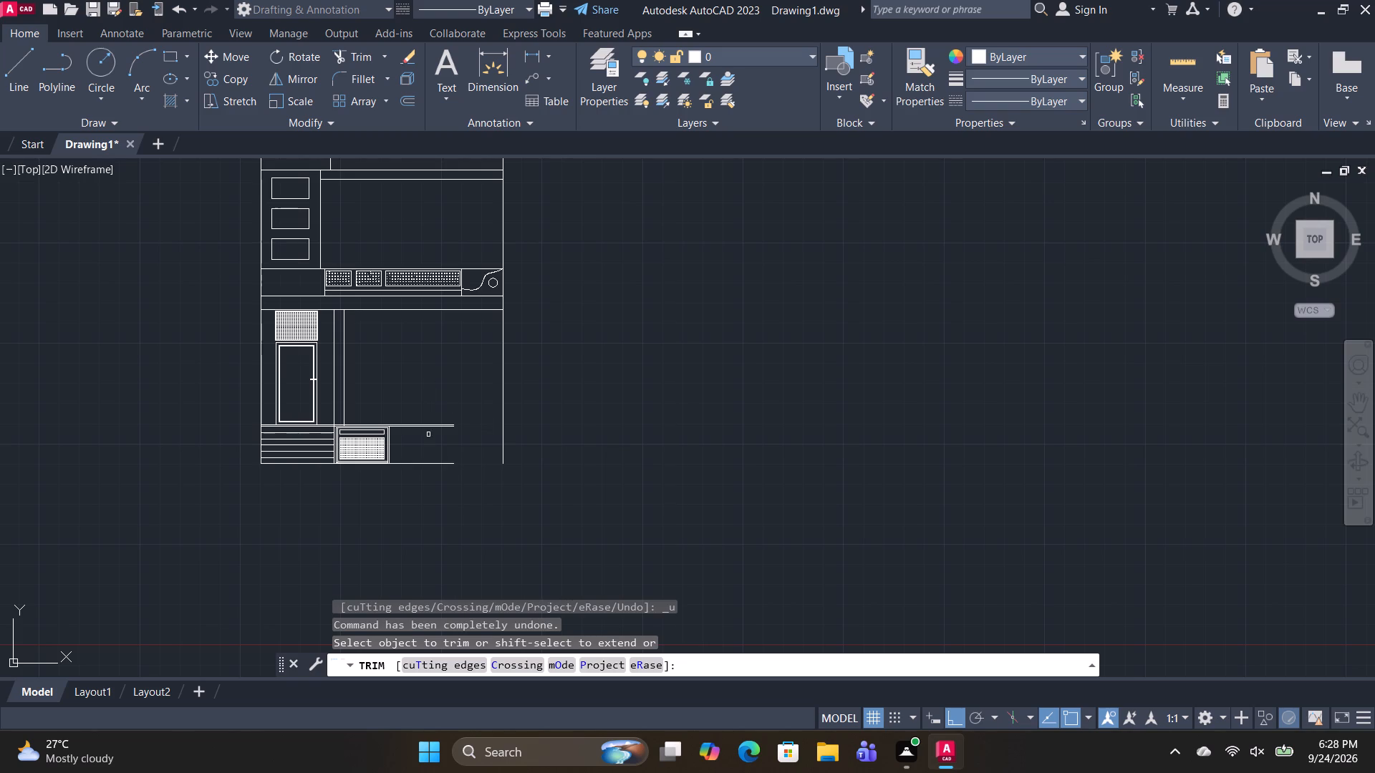
shift+drag(421, 402, 421, 499)
scroll(435, 454, up, 1)
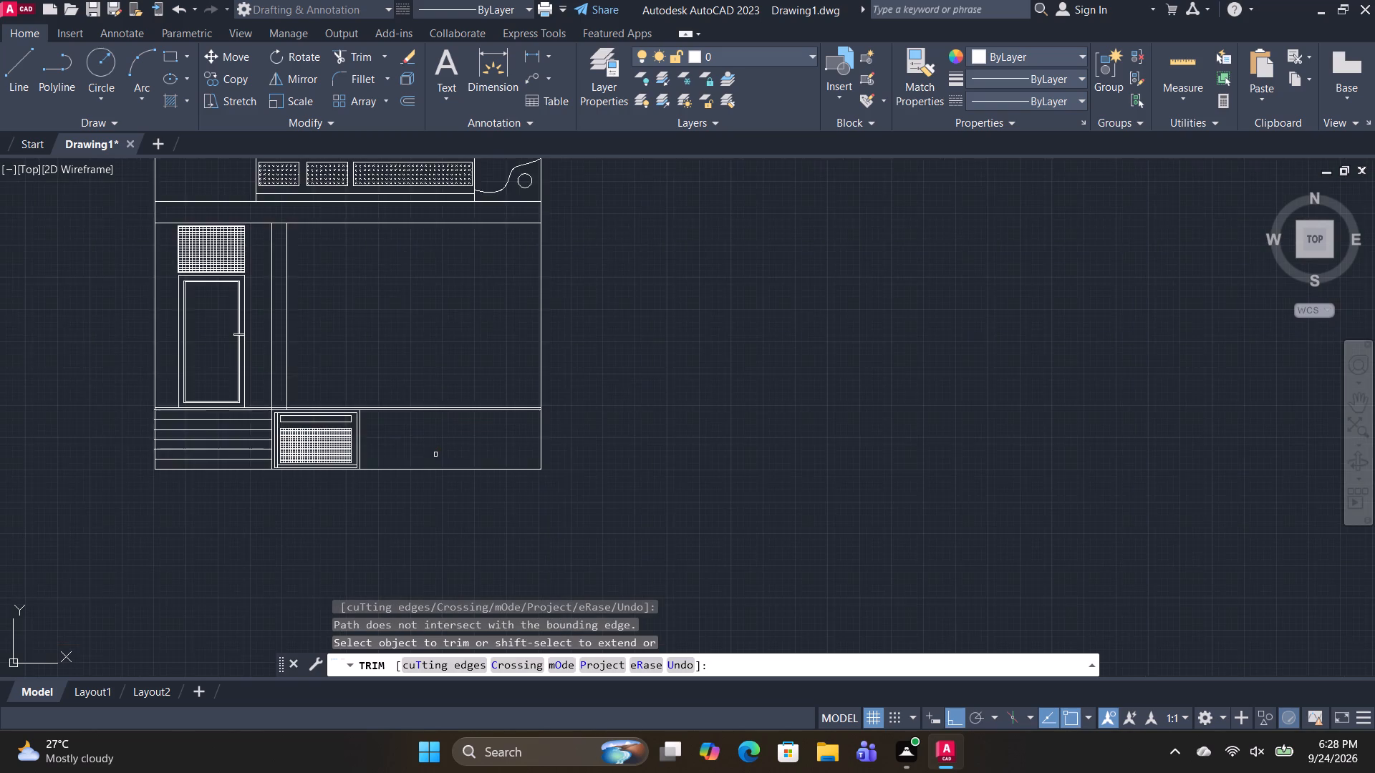
scroll(435, 454, up, 1)
scroll(658, 434, down, 1)
key(space)
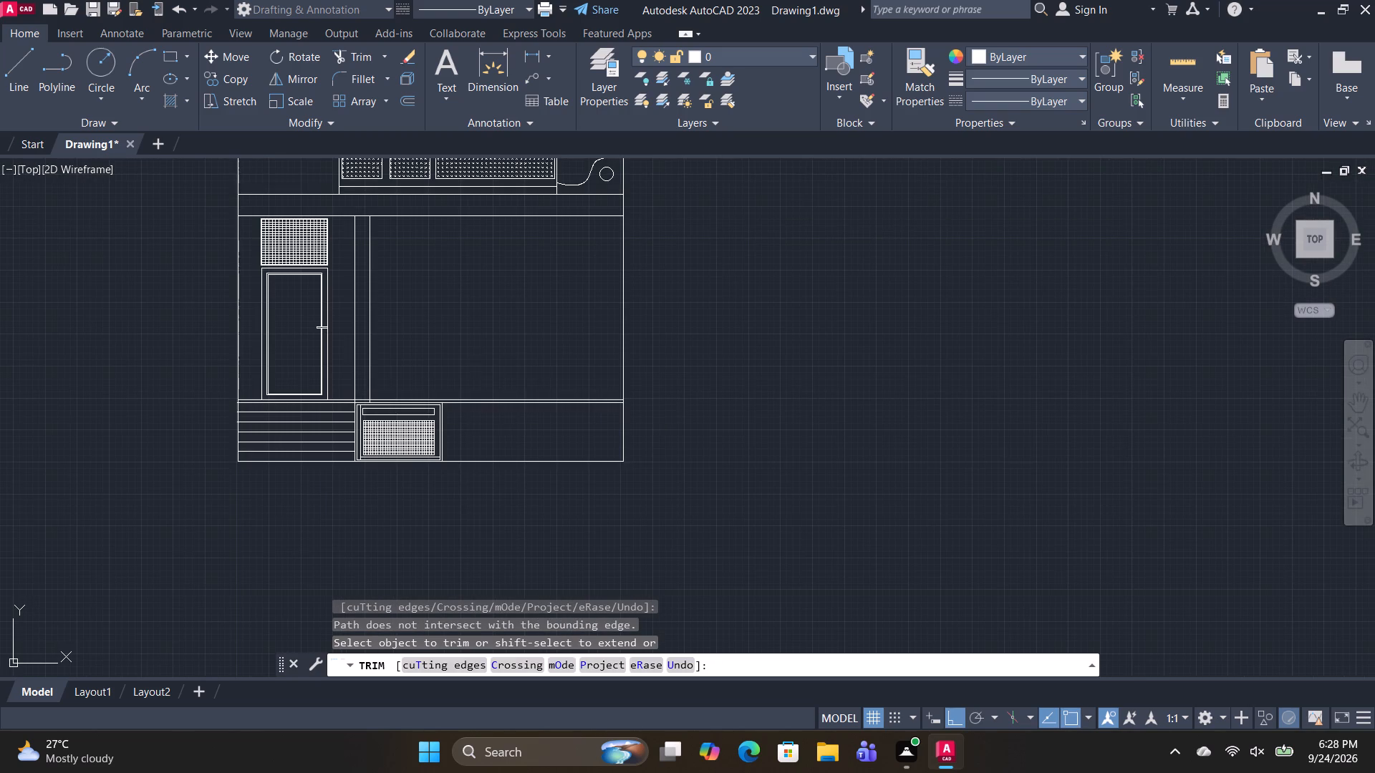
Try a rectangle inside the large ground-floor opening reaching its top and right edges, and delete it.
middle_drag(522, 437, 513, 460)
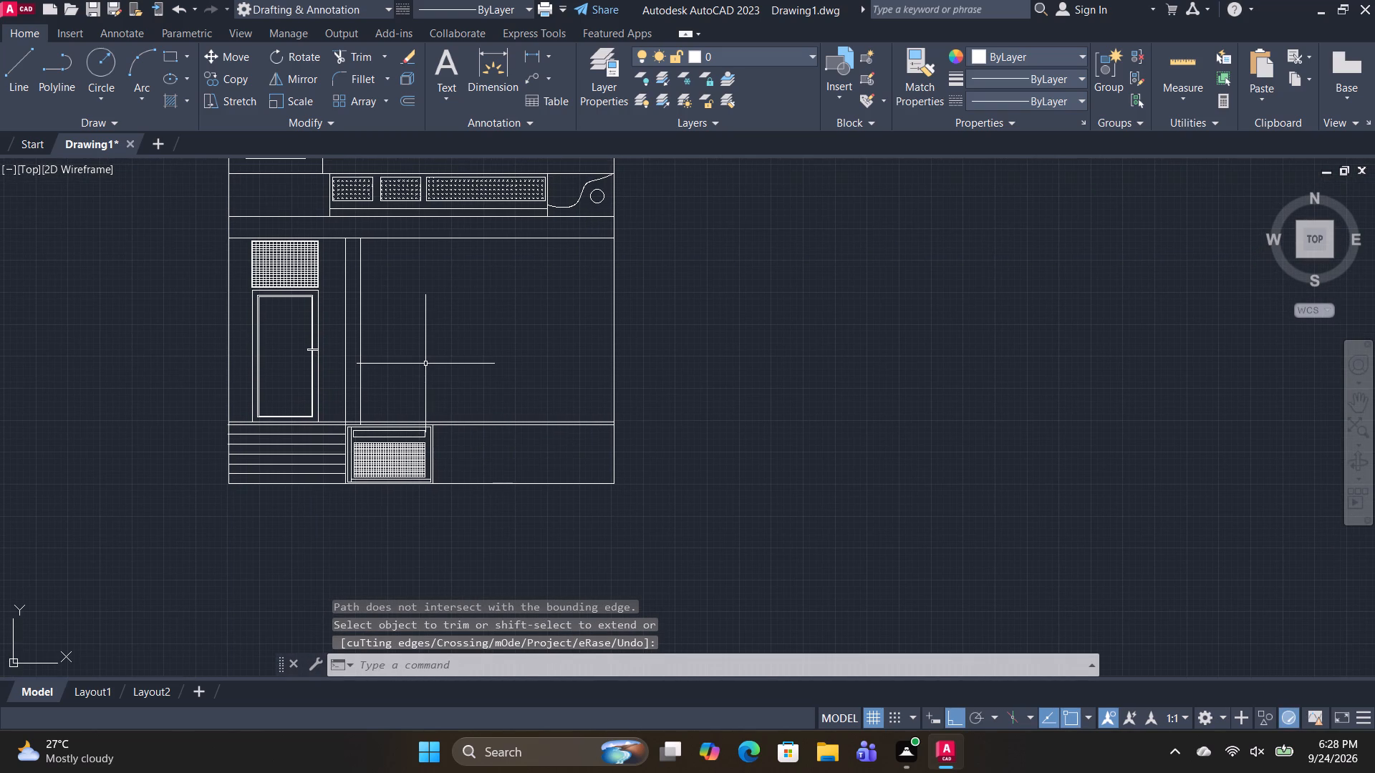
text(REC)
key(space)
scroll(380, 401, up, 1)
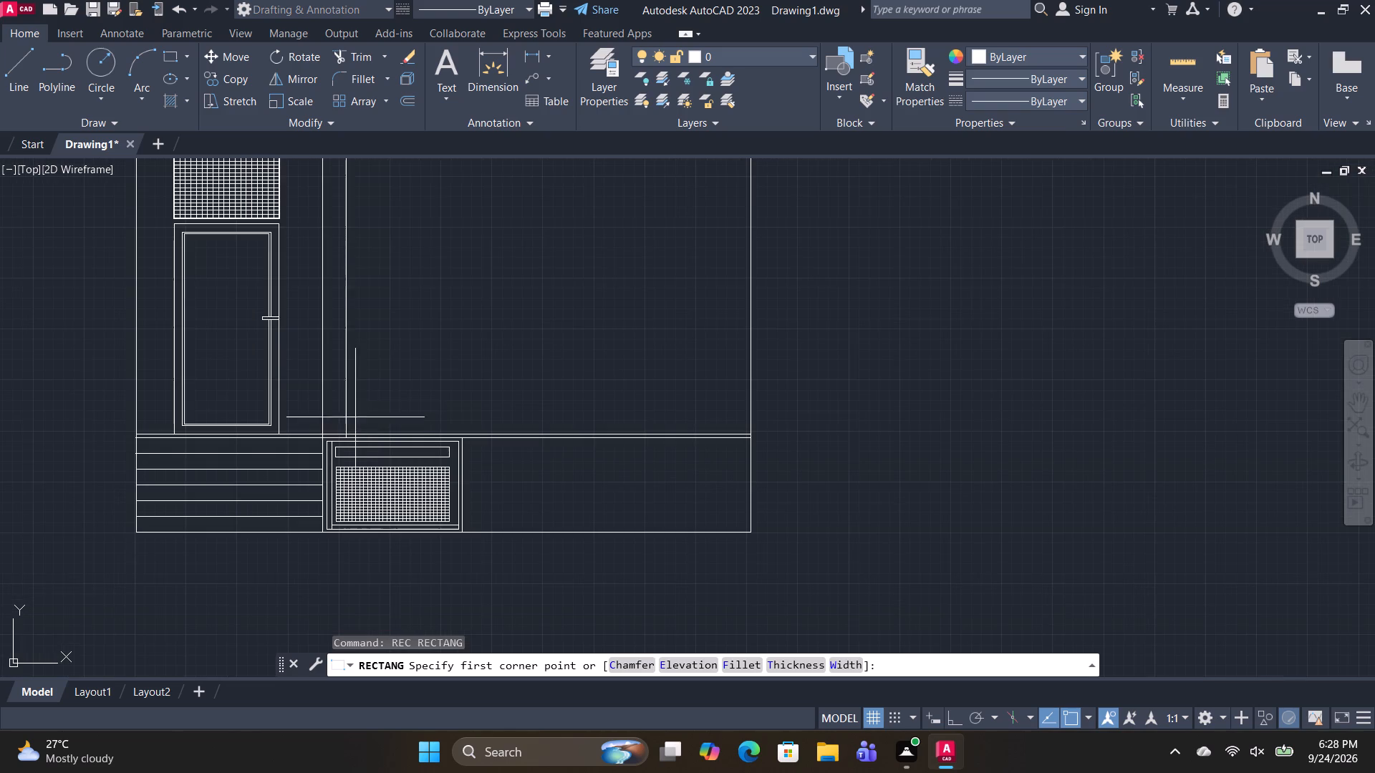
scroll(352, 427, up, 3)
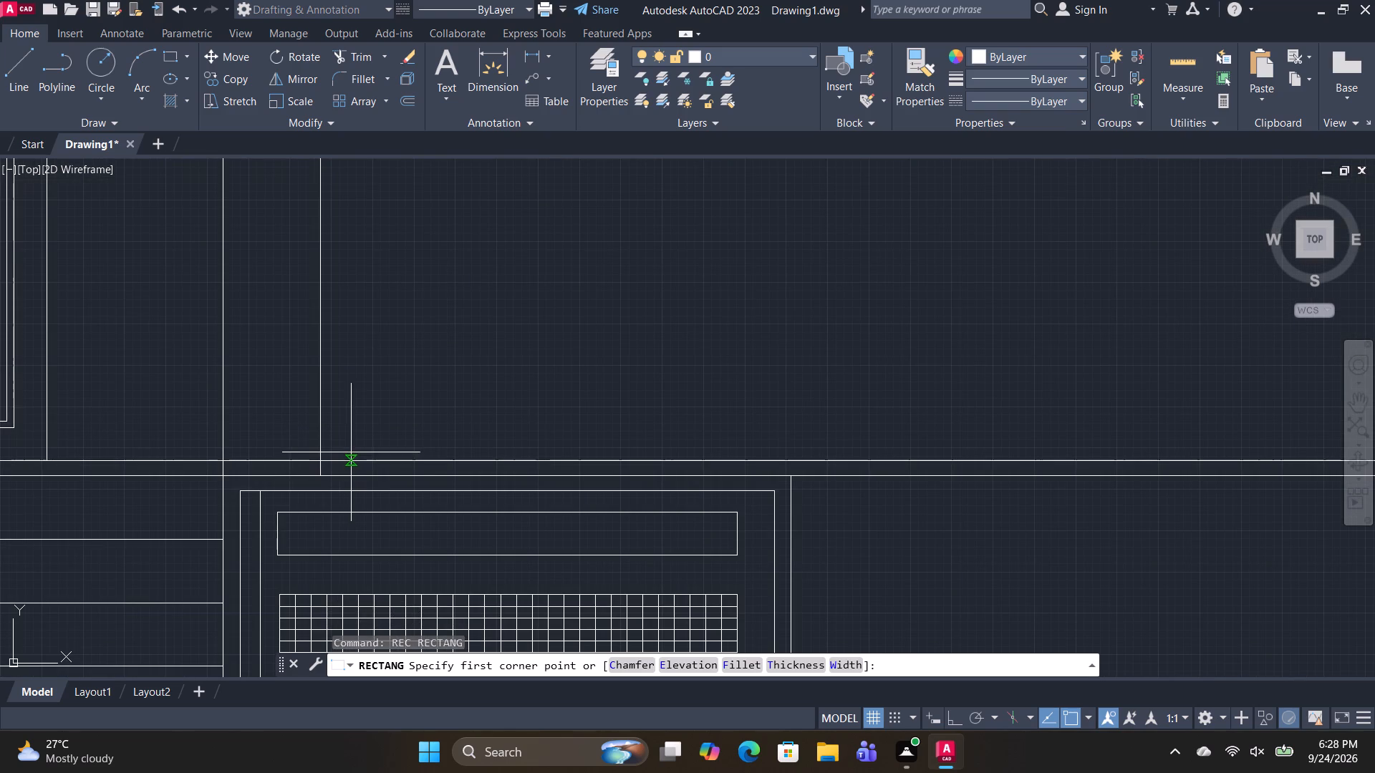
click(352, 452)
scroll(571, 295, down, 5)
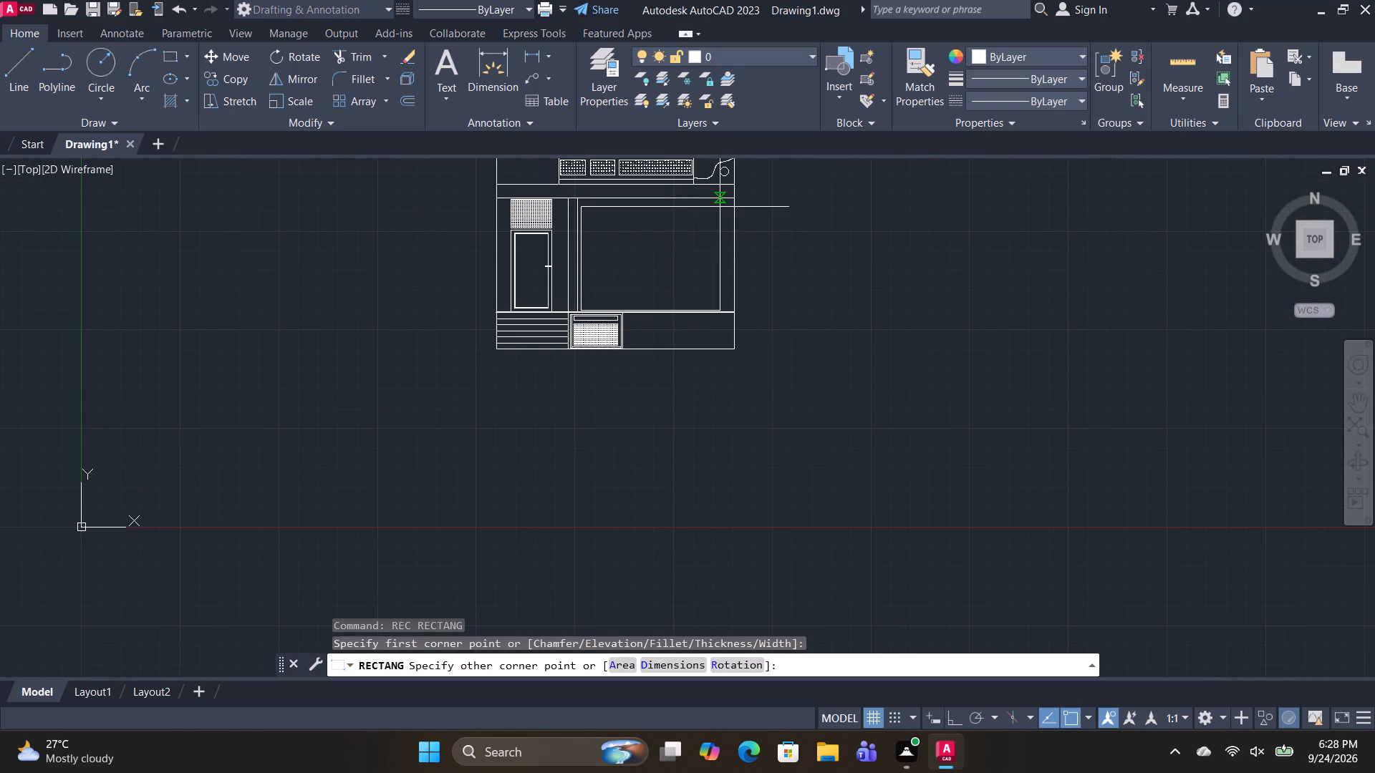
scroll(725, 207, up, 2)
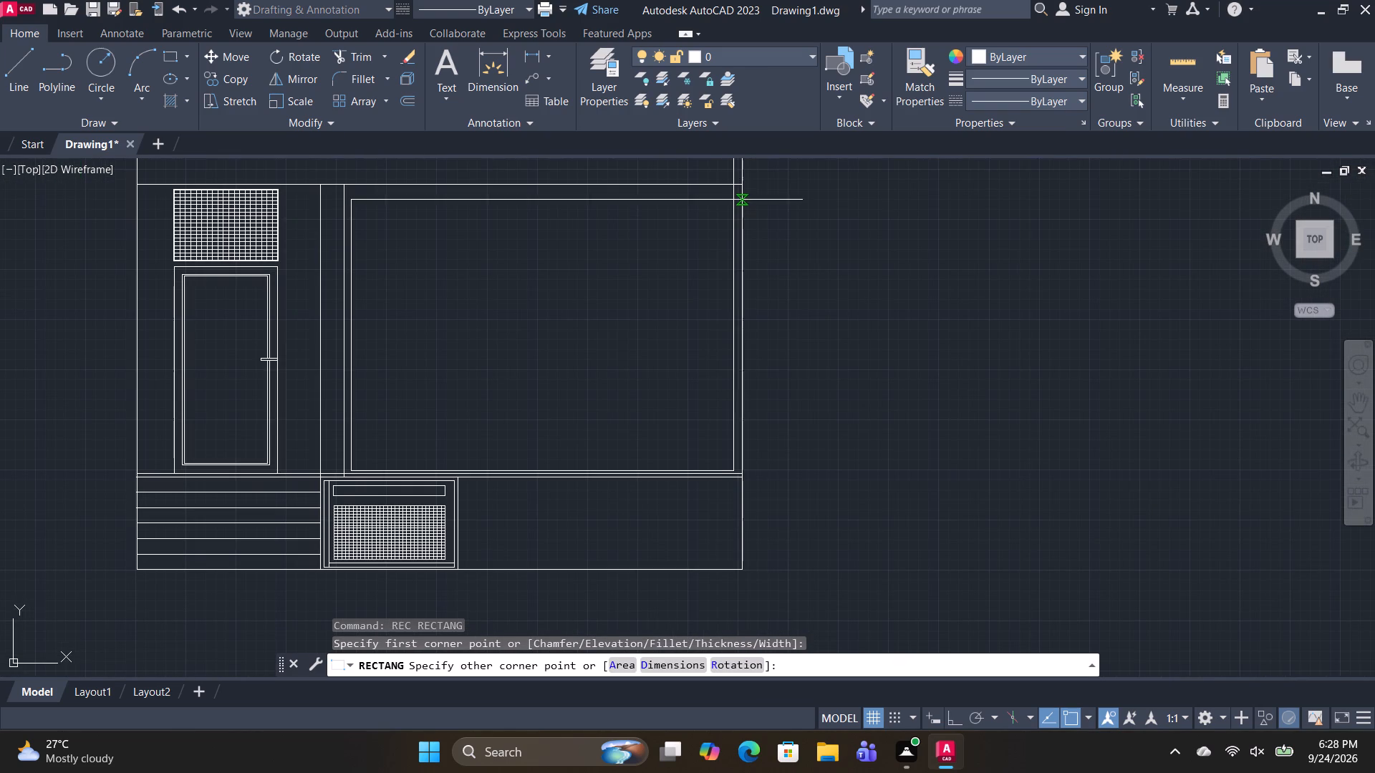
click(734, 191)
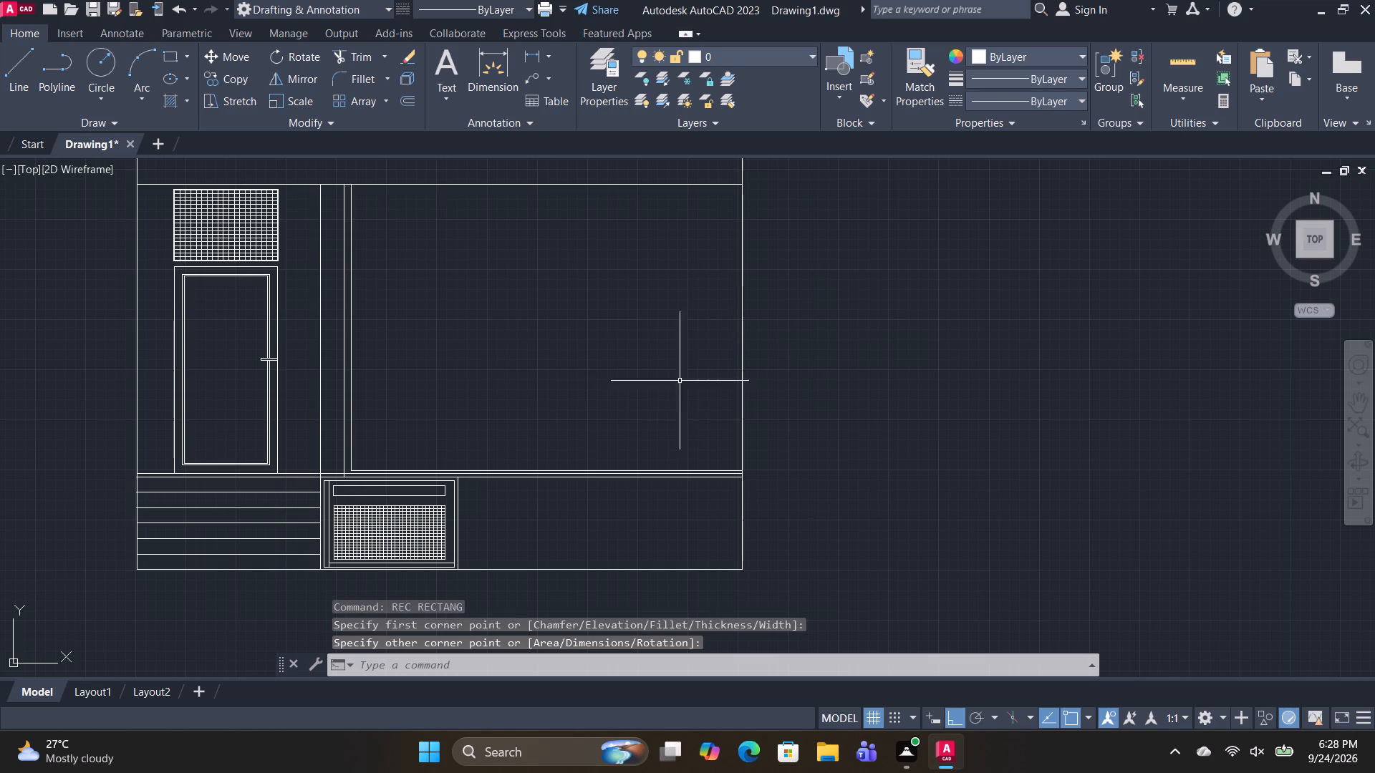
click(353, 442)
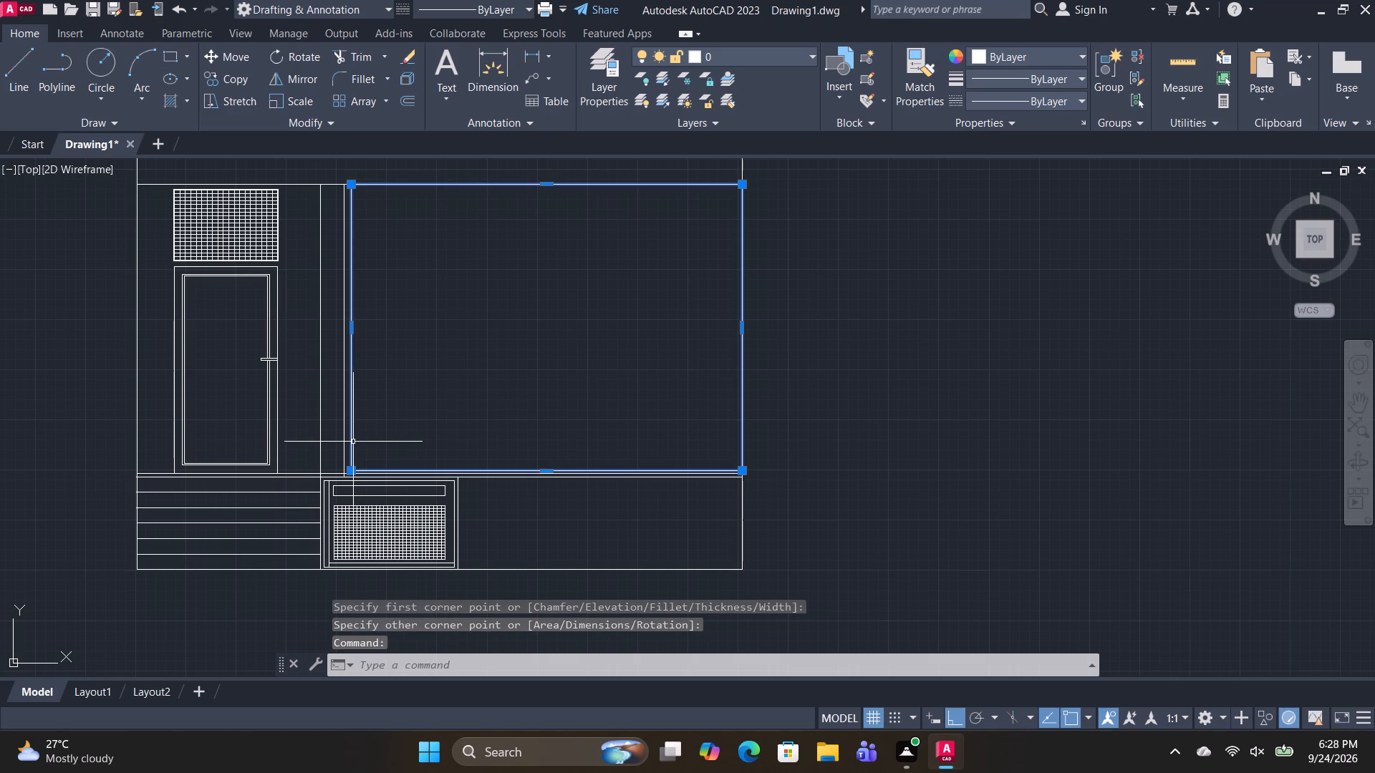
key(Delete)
Draw a rectangle inside the large ground-floor opening, leaving a narrow, roughly even margin on all four sides.
text(REC)
key(space)
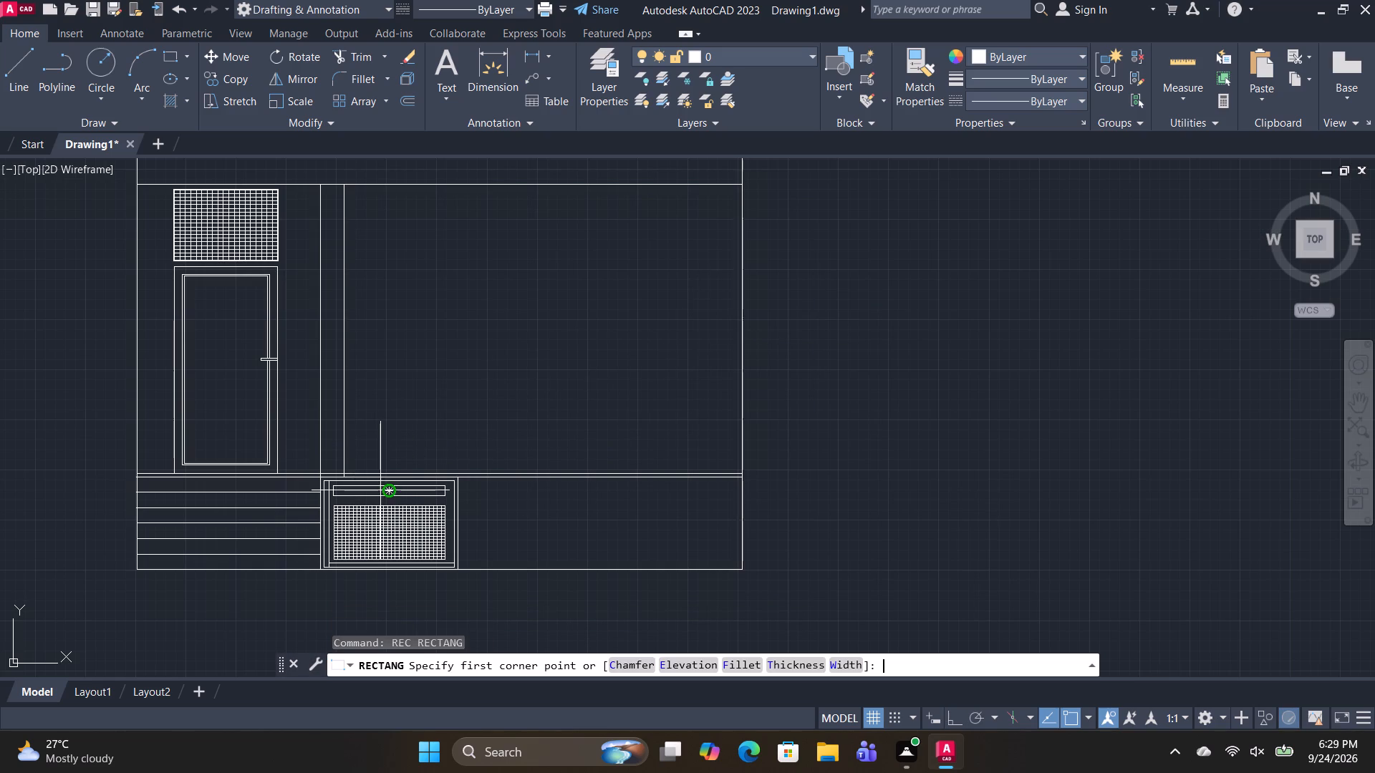
scroll(359, 462, up, 2)
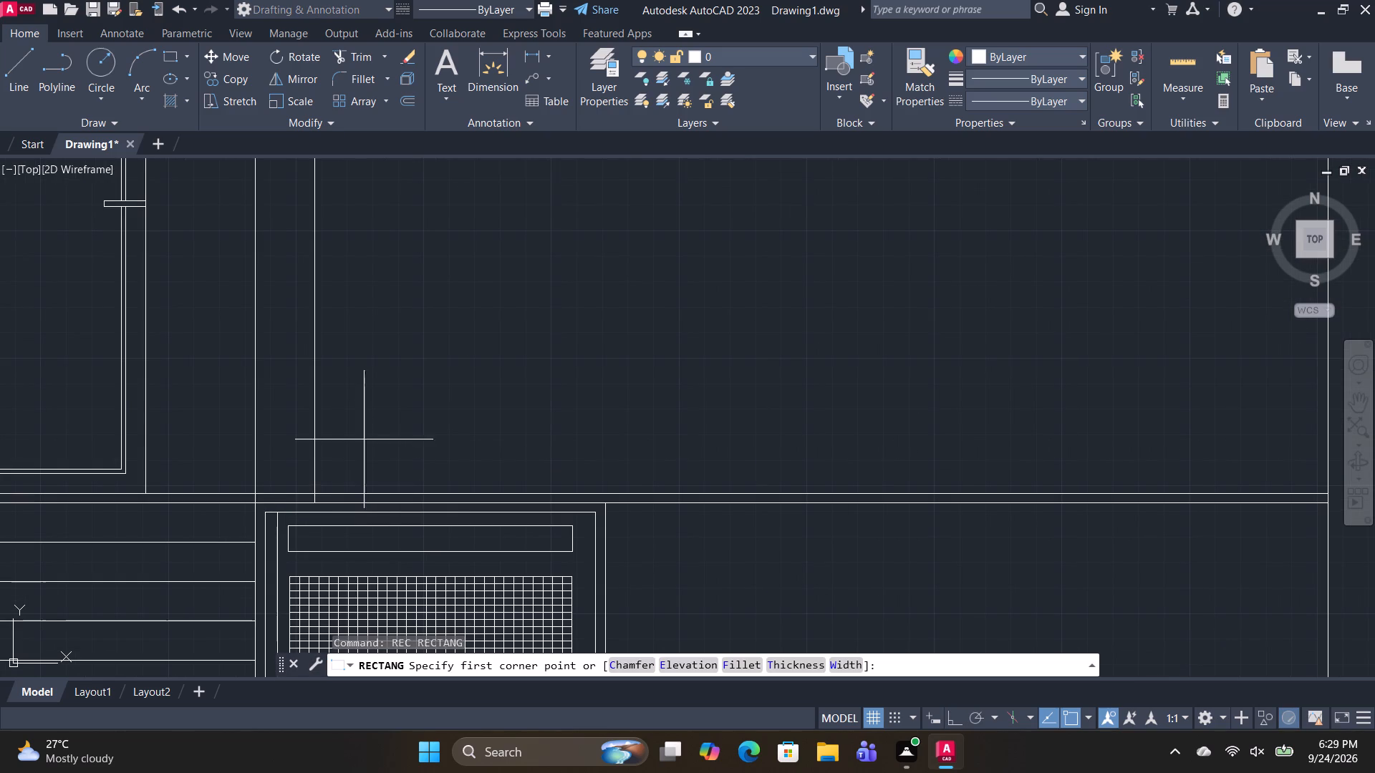
click(331, 480)
scroll(549, 346, down, 3)
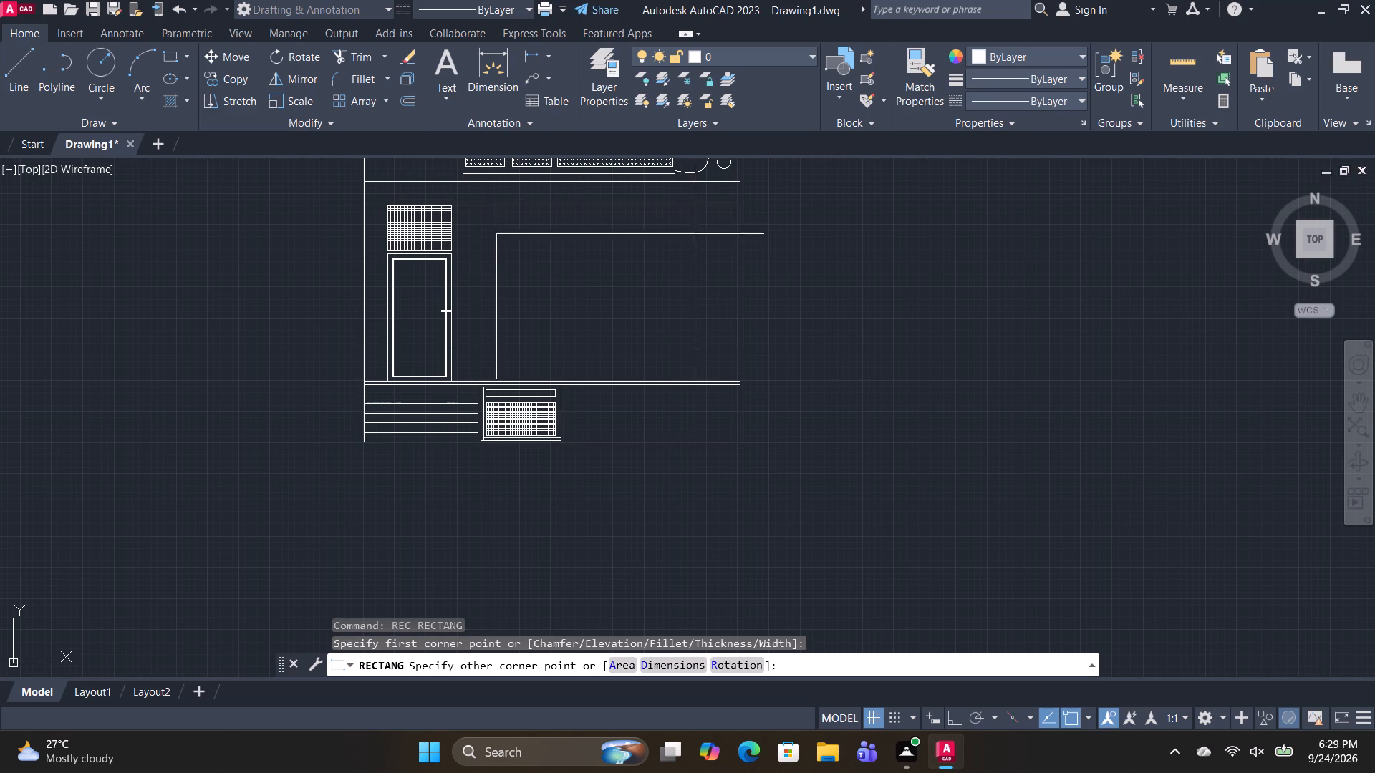
scroll(728, 211, up, 3)
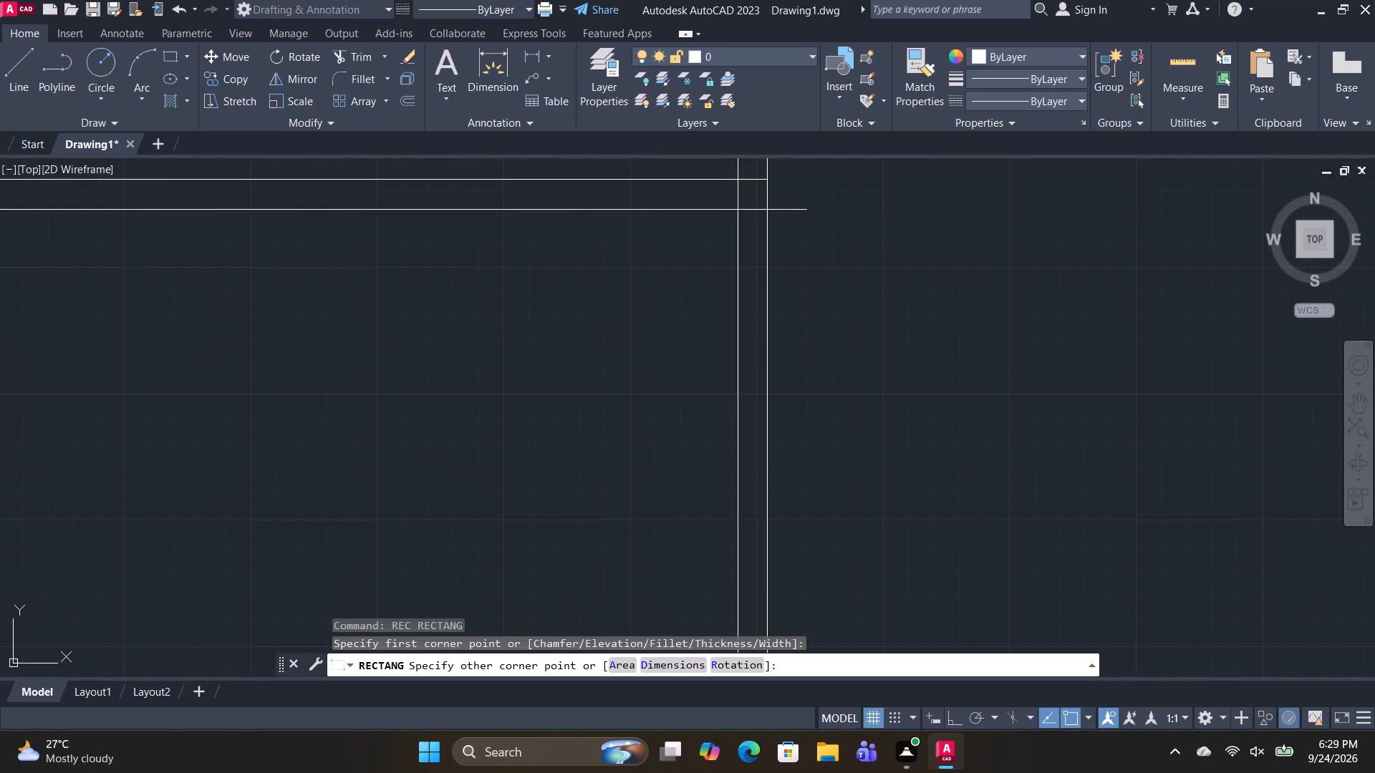
click(742, 201)
Trim the short end of the opening's left vertical line between the two floor lines above the lower hatched box.
scroll(607, 334, down, 3)
scroll(376, 521, up, 2)
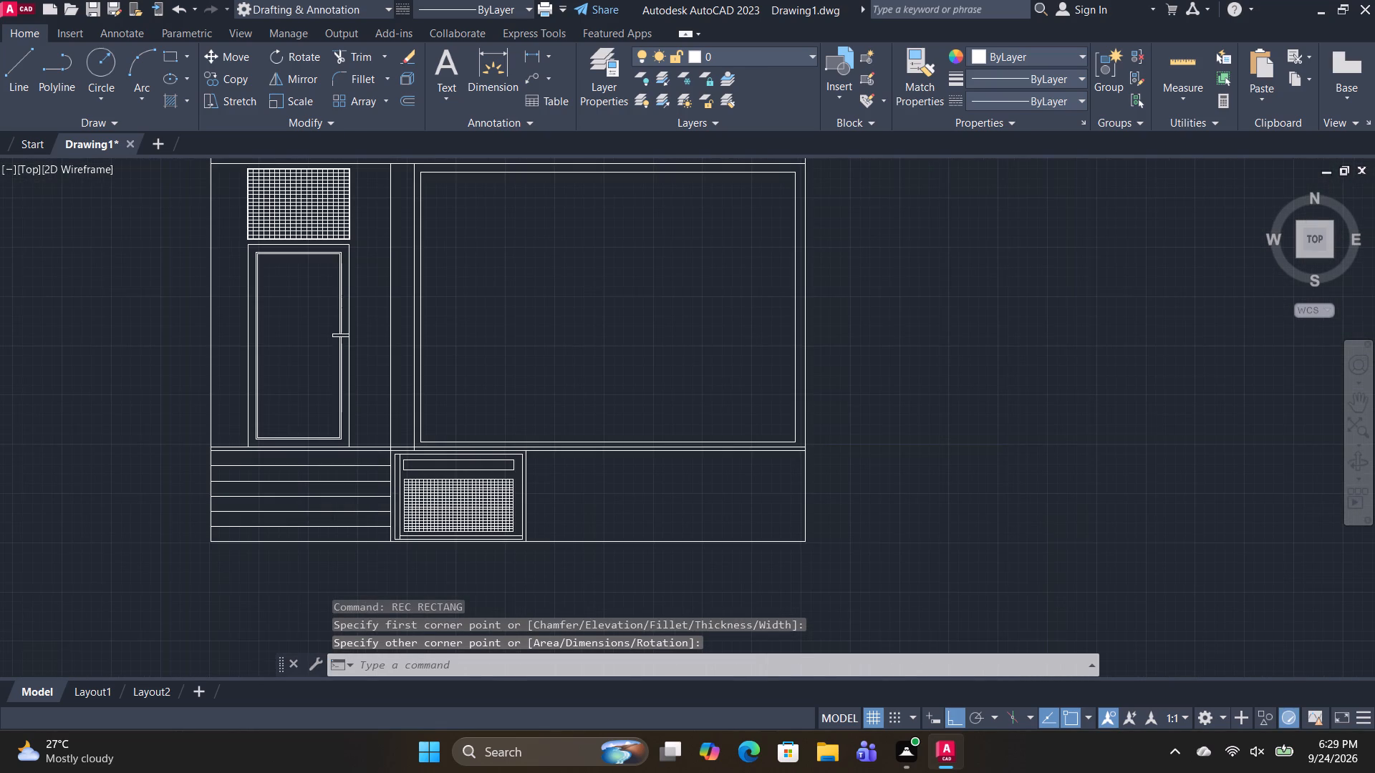
key(t)
text(R)
key(space)
scroll(507, 449, up, 2)
scroll(307, 336, up, 3)
drag(369, 446, 384, 440)
scroll(384, 437, down, 4)
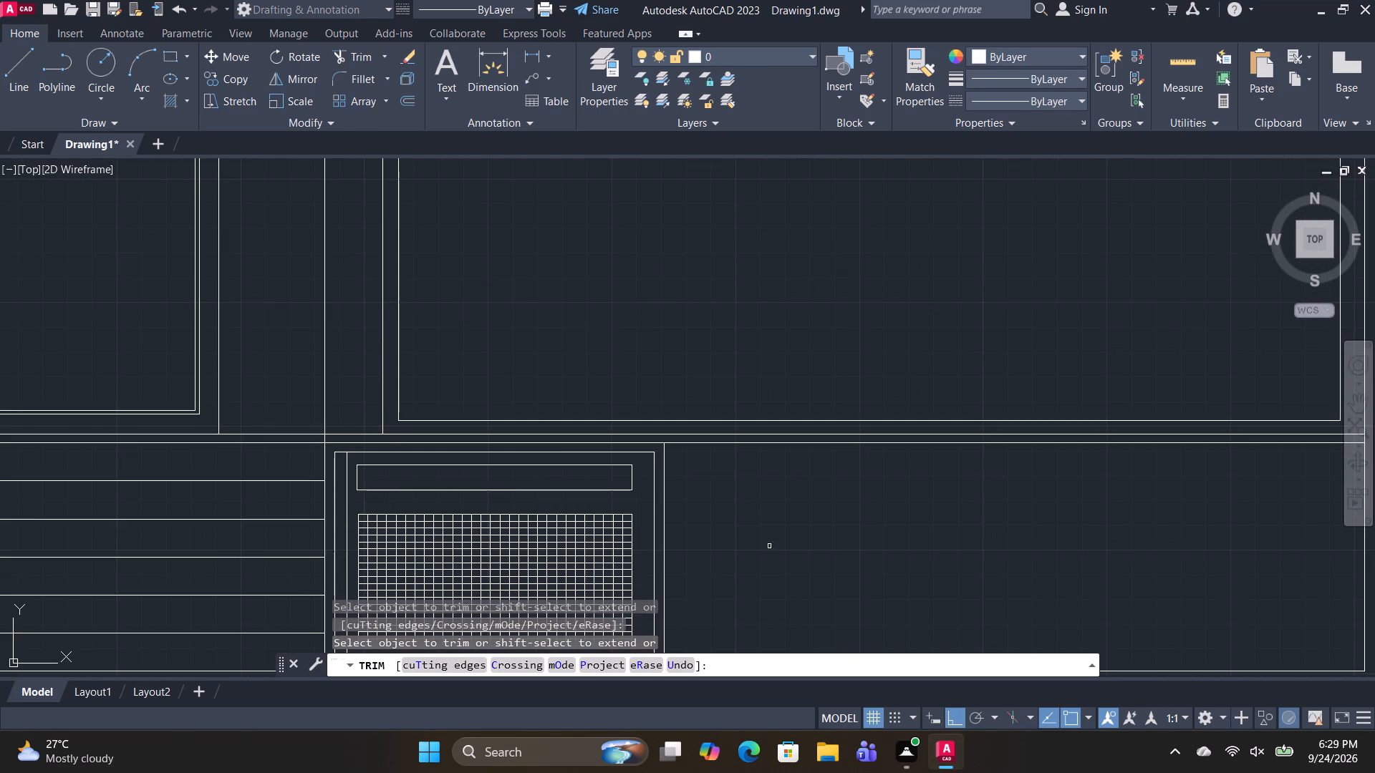
middle_drag(818, 545, 594, 462)
scroll(594, 460, down, 2)
middle_drag(868, 454, 817, 628)
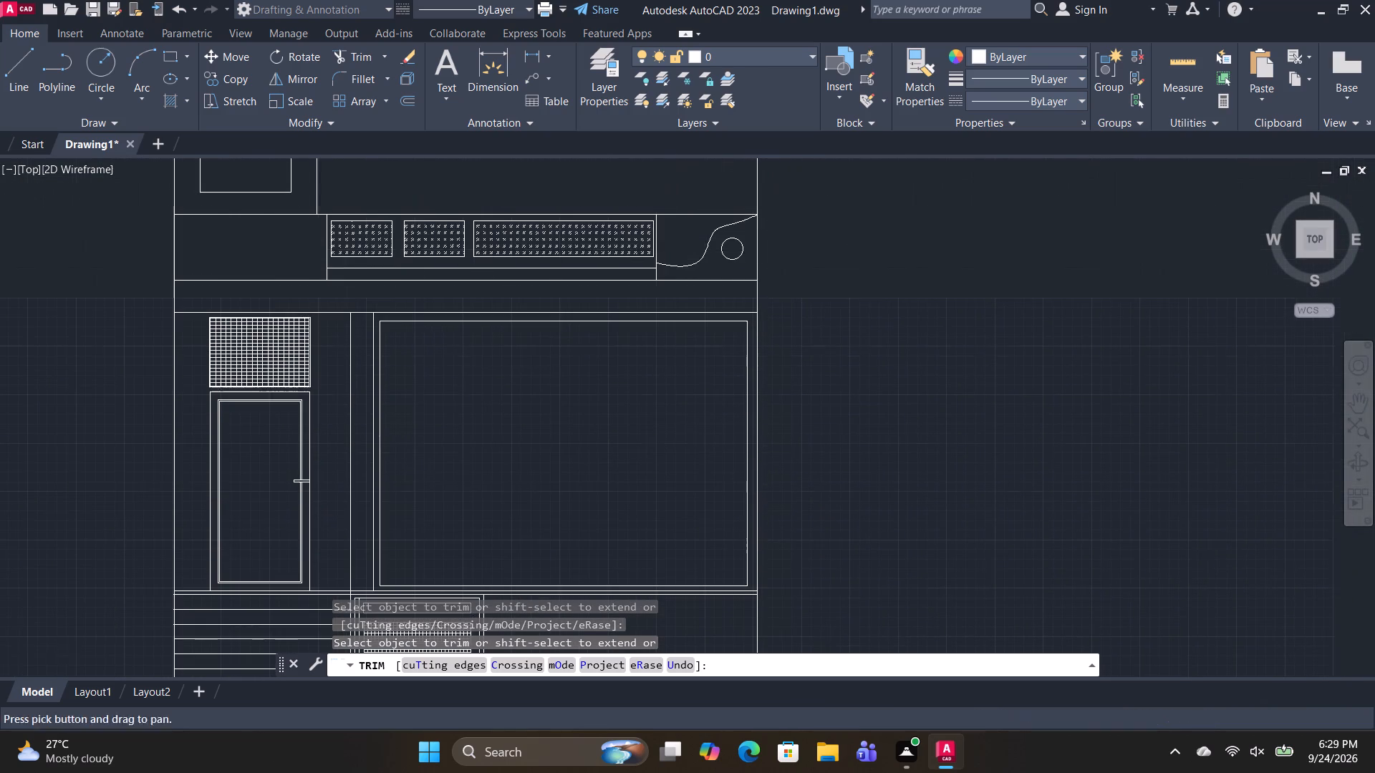
key(space)
Explode the inner rectangle of the large ground-floor opening into separate lines.
click(545, 320)
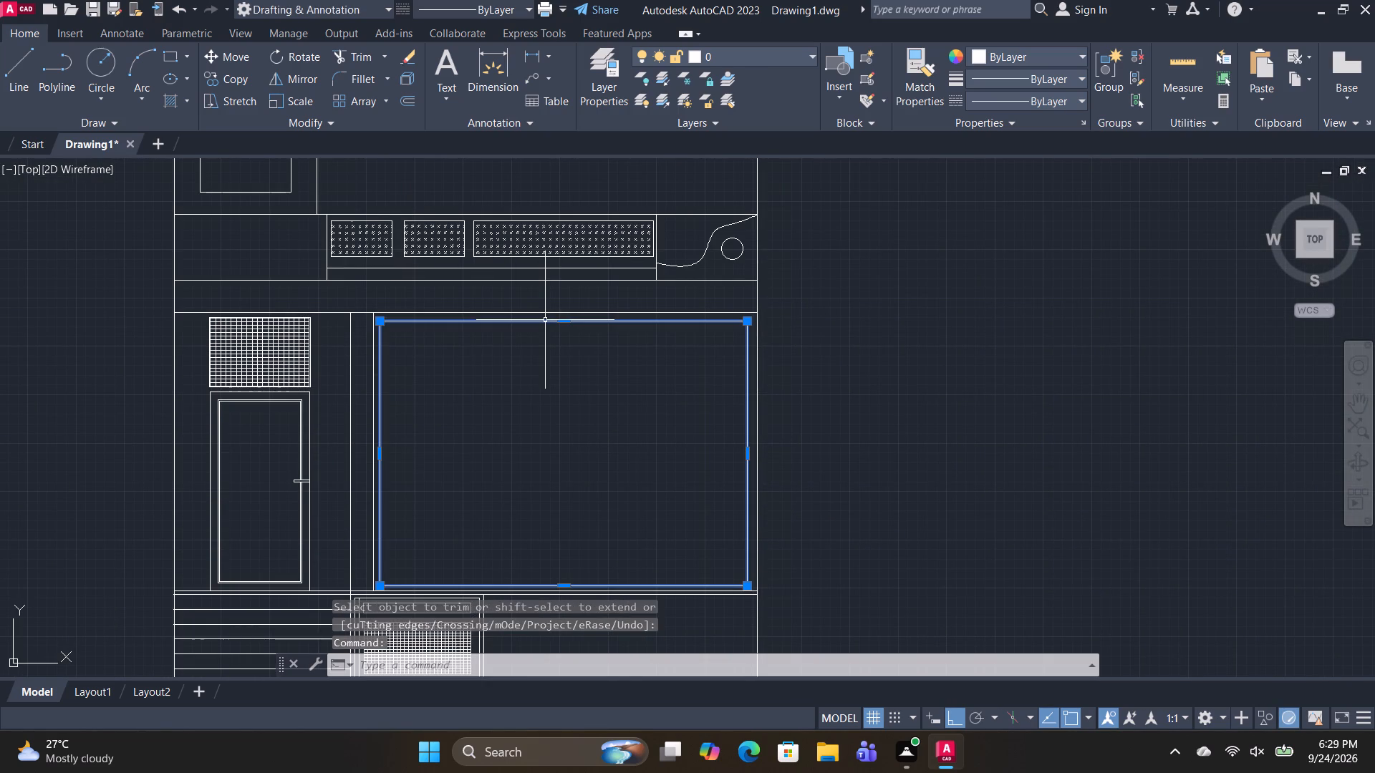
text(X)
key(space)
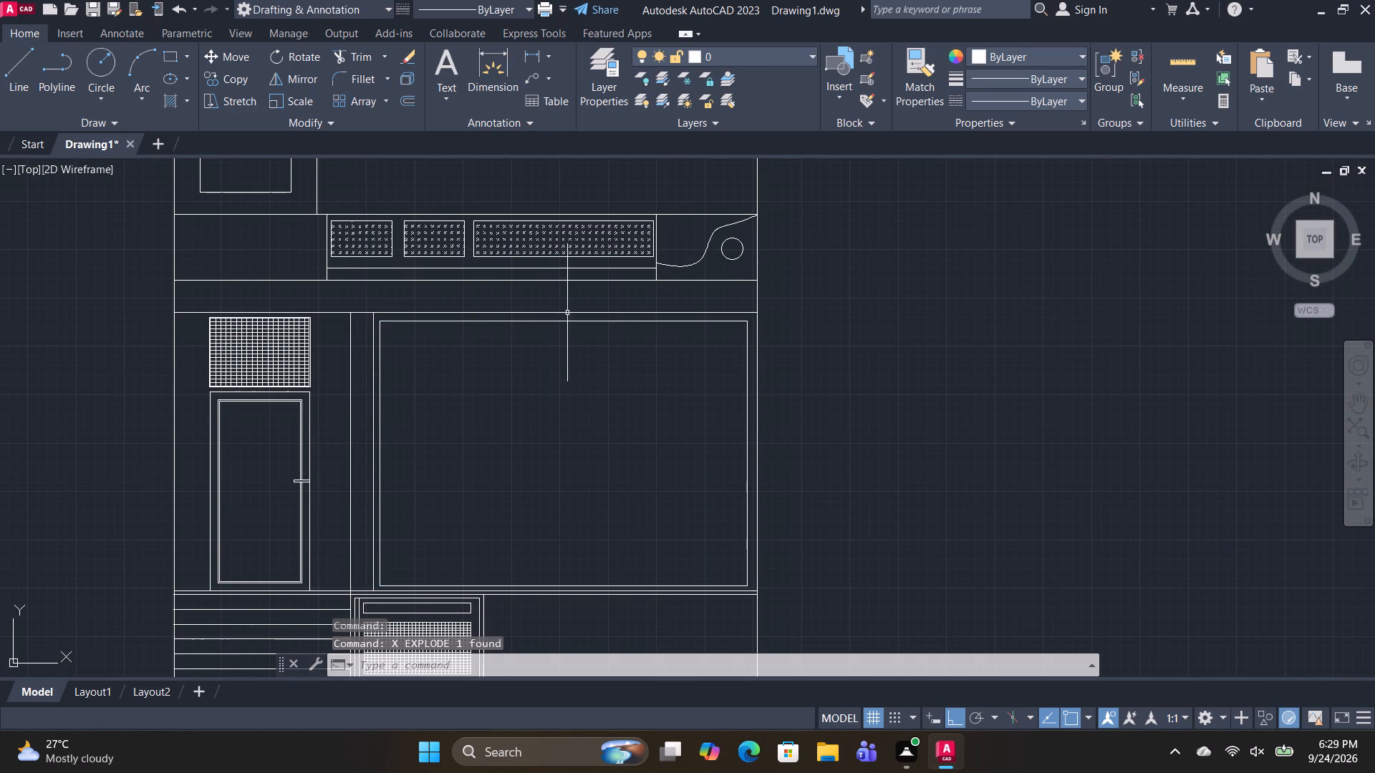
Copy the exploded rectangle's top line as an array of 30 items fitted down to its bottom edge.
click(570, 321)
text(CO)
key(space)
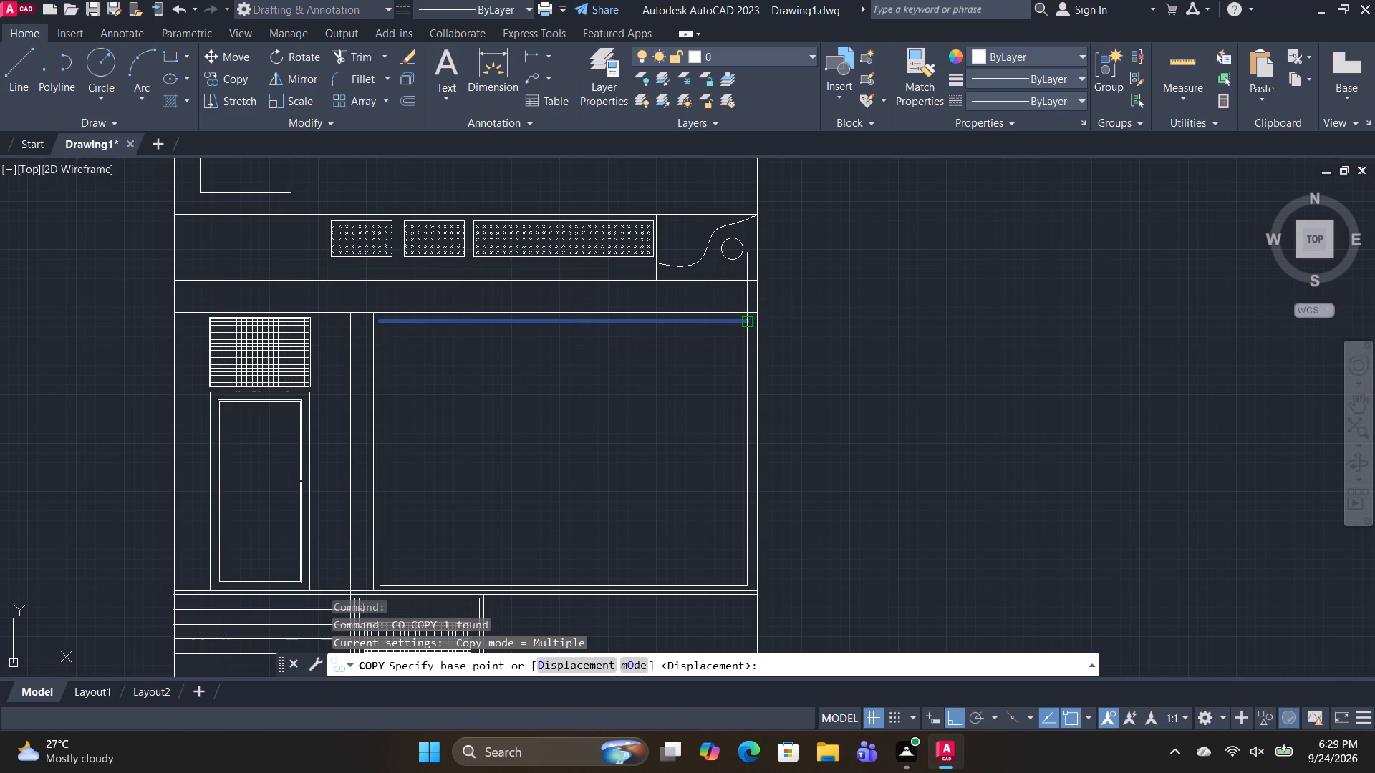
click(746, 321)
text(A)
key(space)
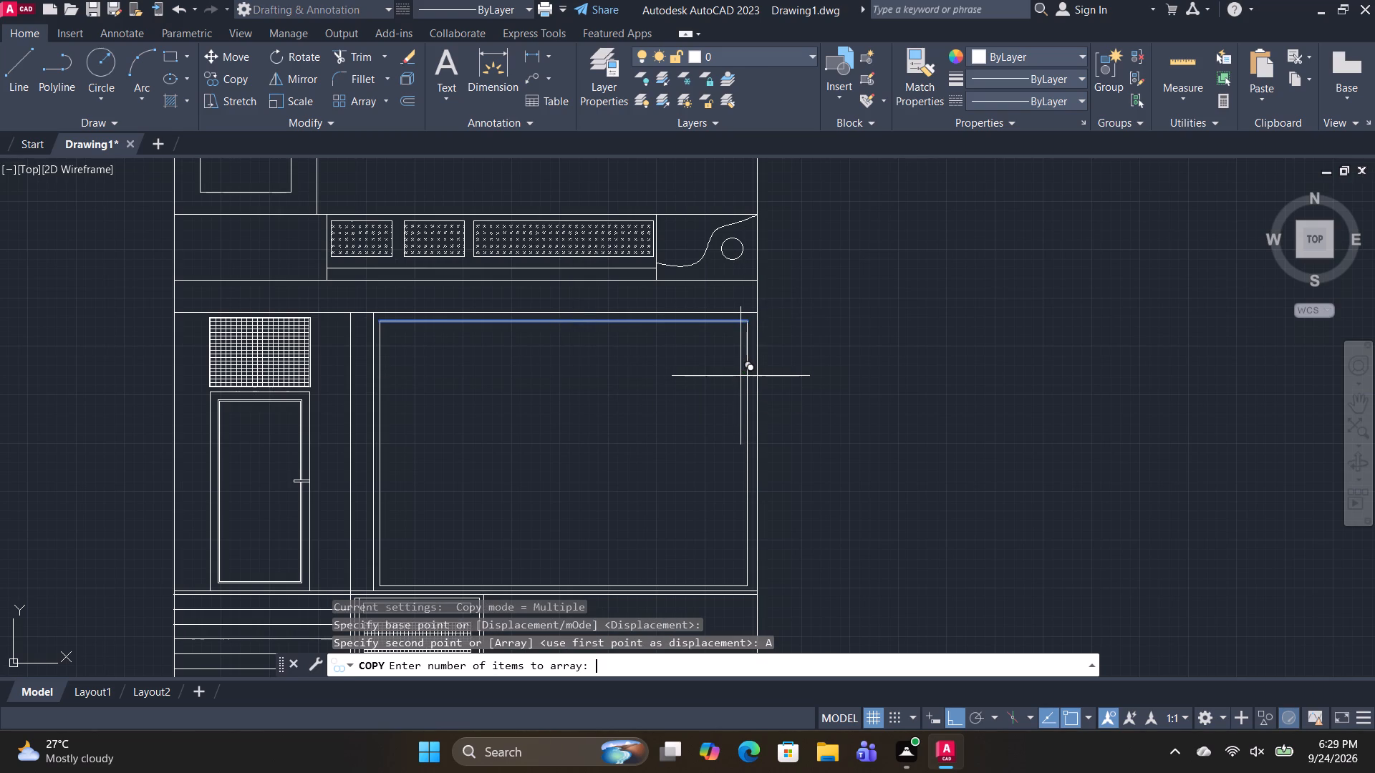
text(30)
key(Return)
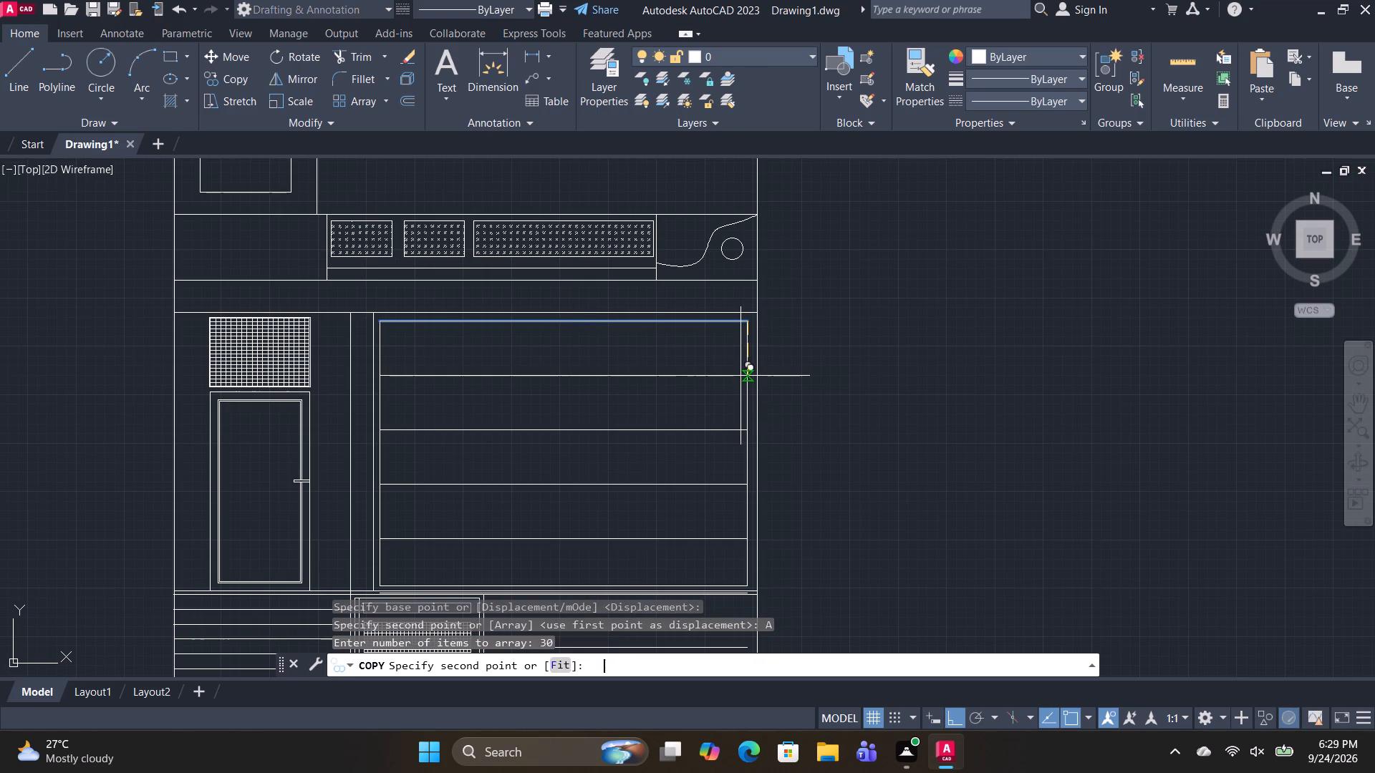
text(F)
key(space)
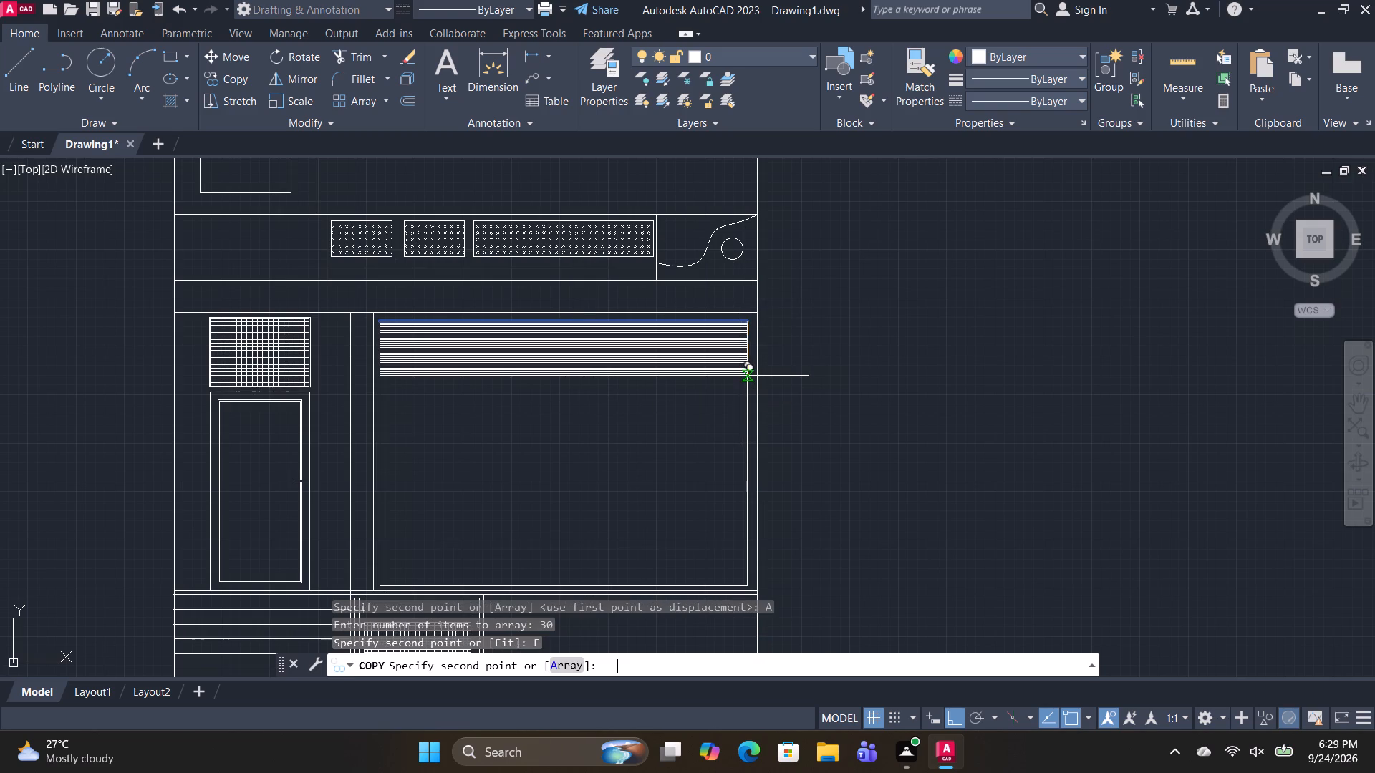
click(743, 584)
middle_drag(597, 543, 601, 390)
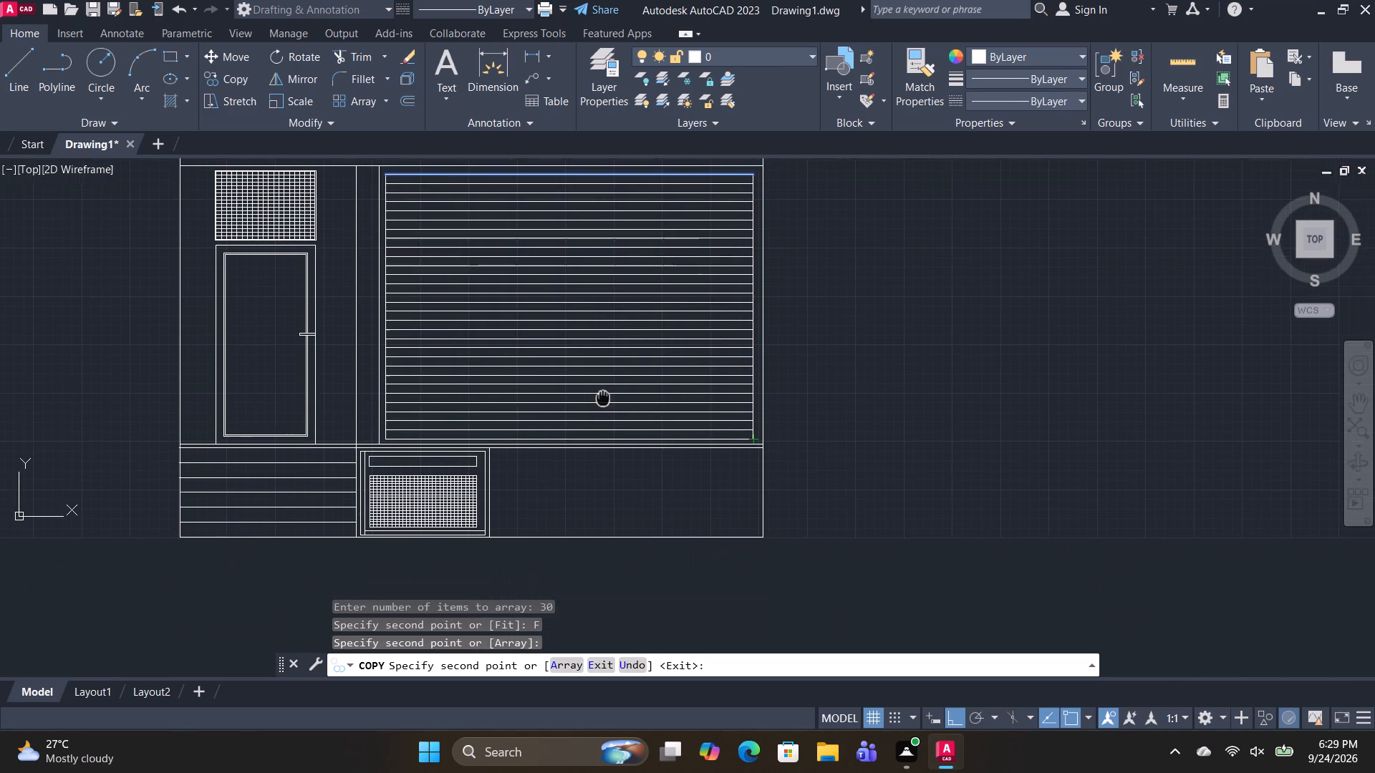
middle_drag(601, 390, 600, 388)
key(Escape)
Draw a small, flat handle rectangle on the shutter's bottom line, left of centre and lower than the bottom slat.
text(RE)
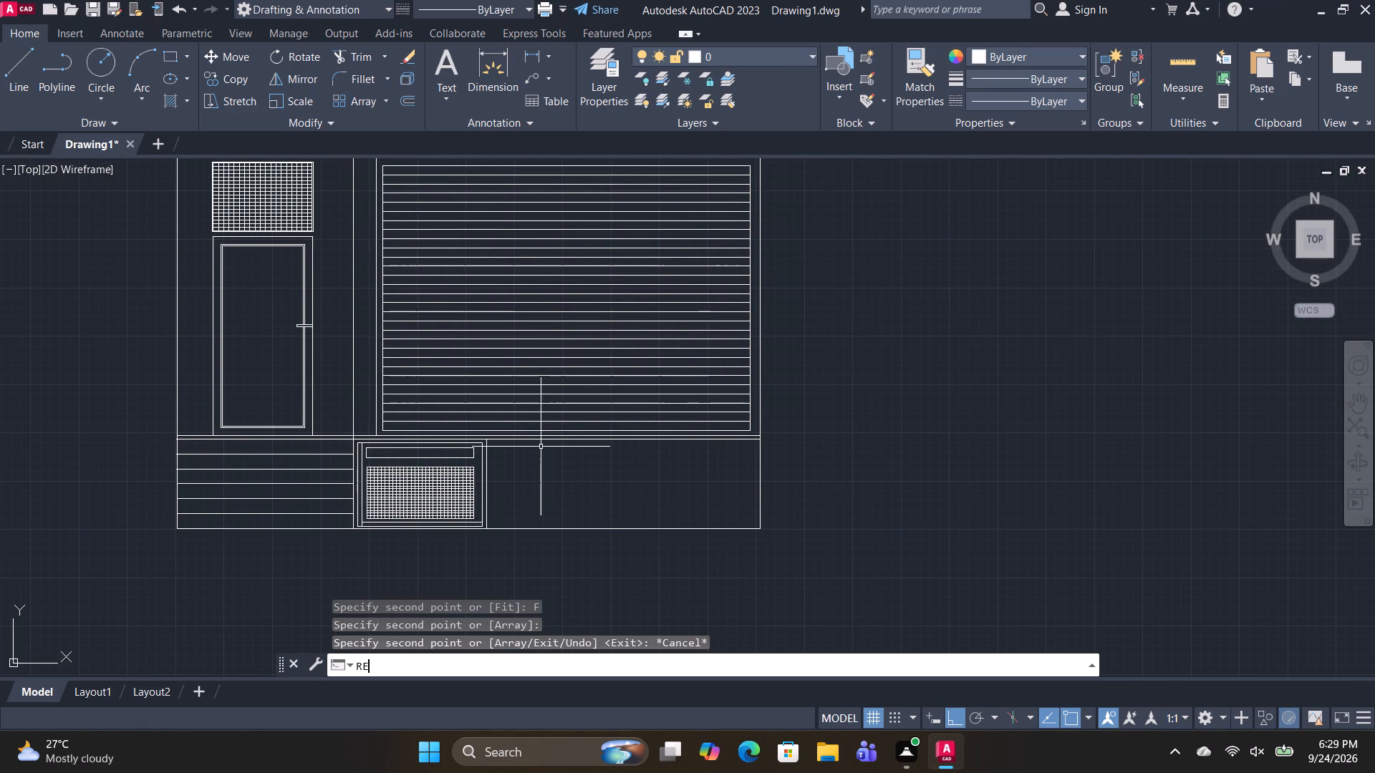
text(C)
key(space)
scroll(433, 412, up, 3)
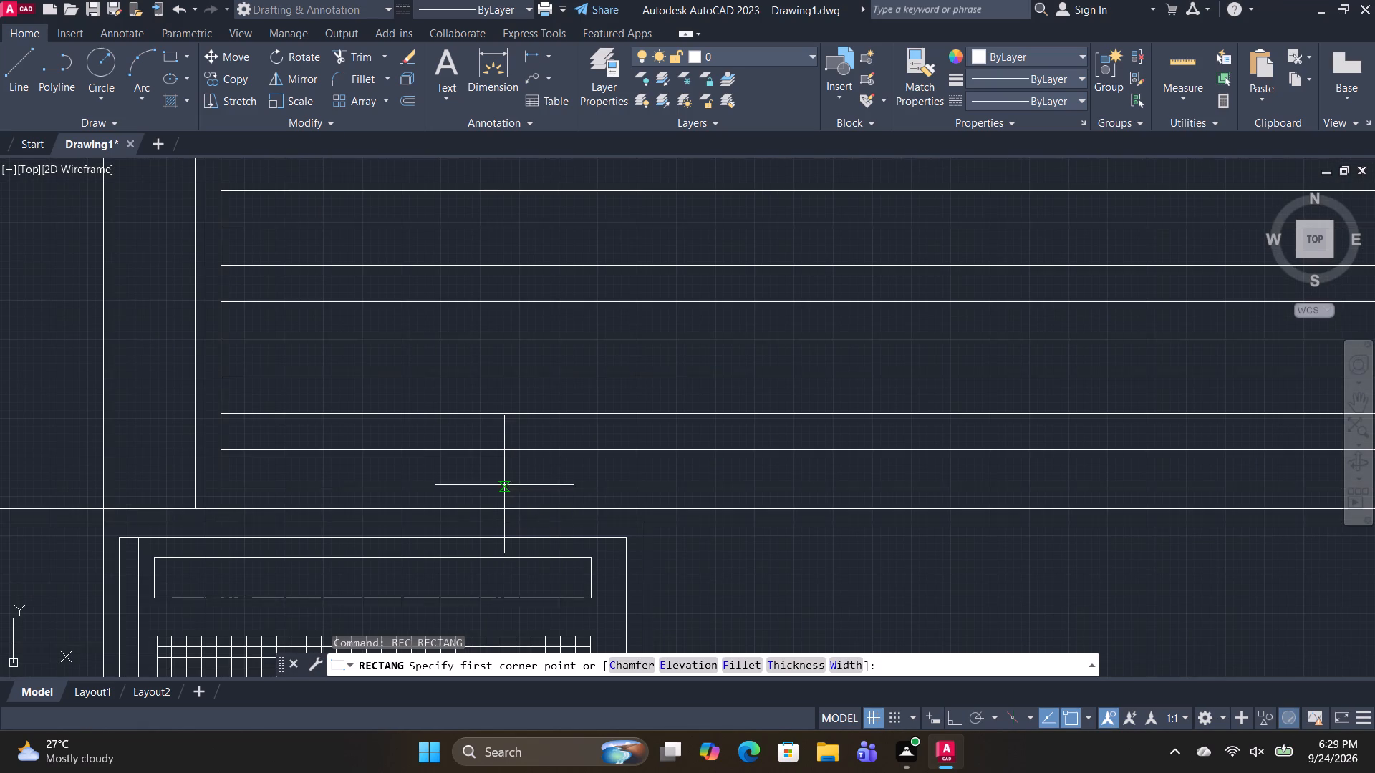
click(506, 480)
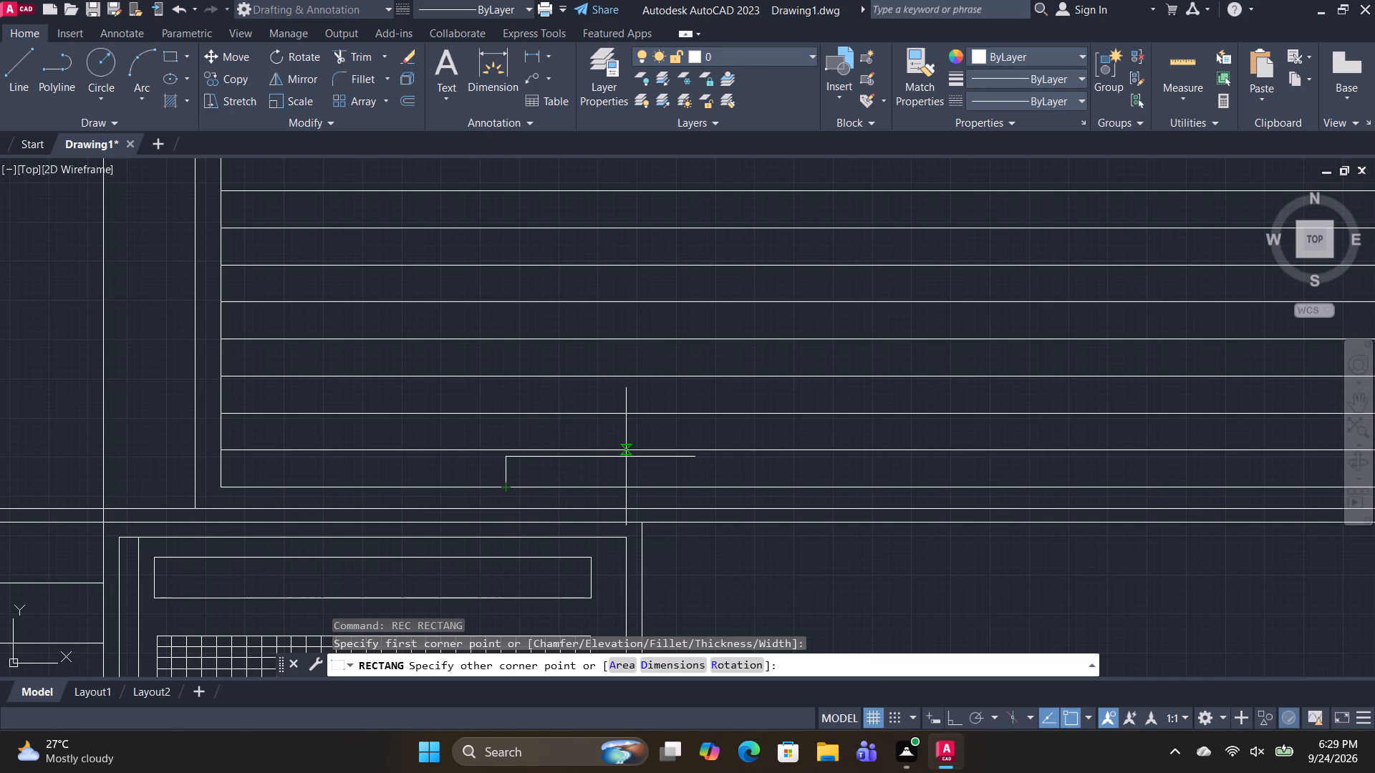
click(658, 465)
Copy the small handle rectangle horizontally along the shutter's bottom line to near its right end.
click(670, 468)
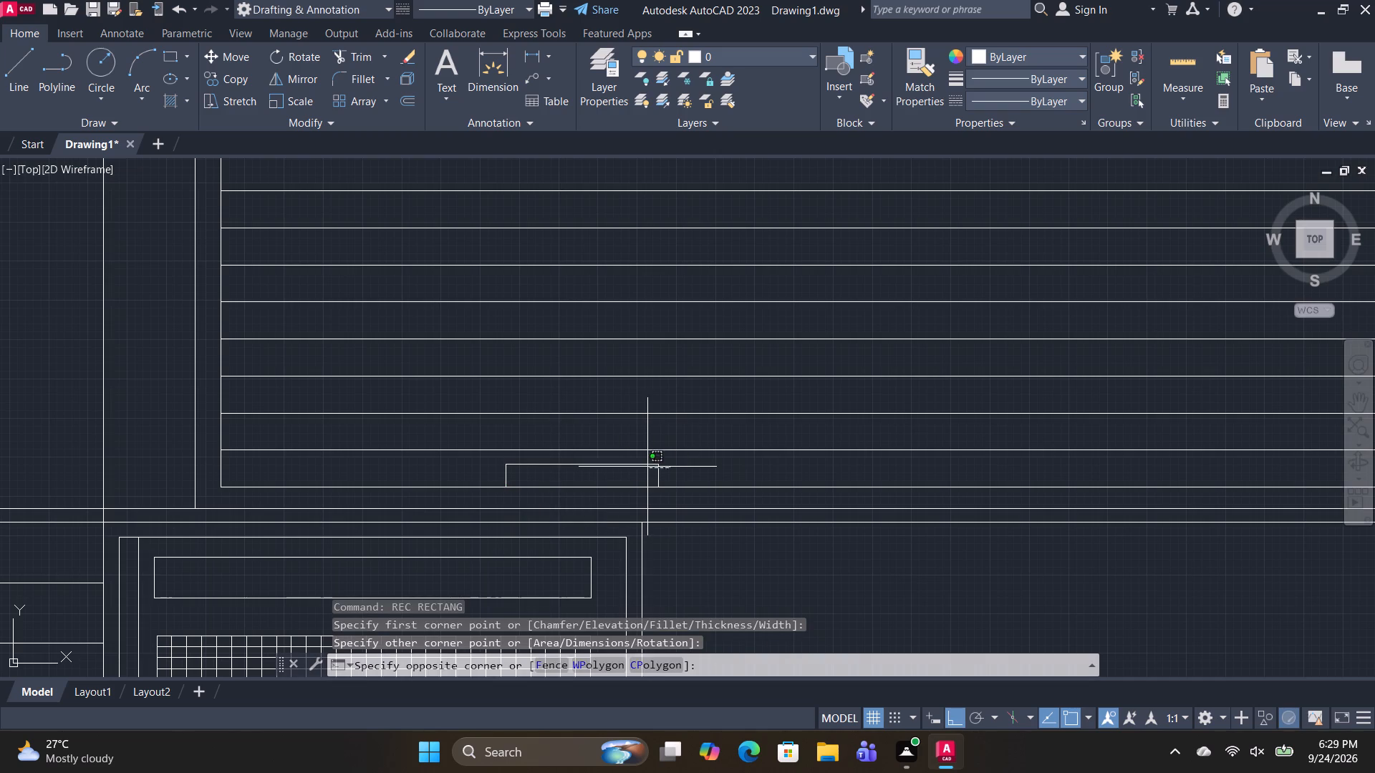
click(647, 467)
text(CO)
key(space)
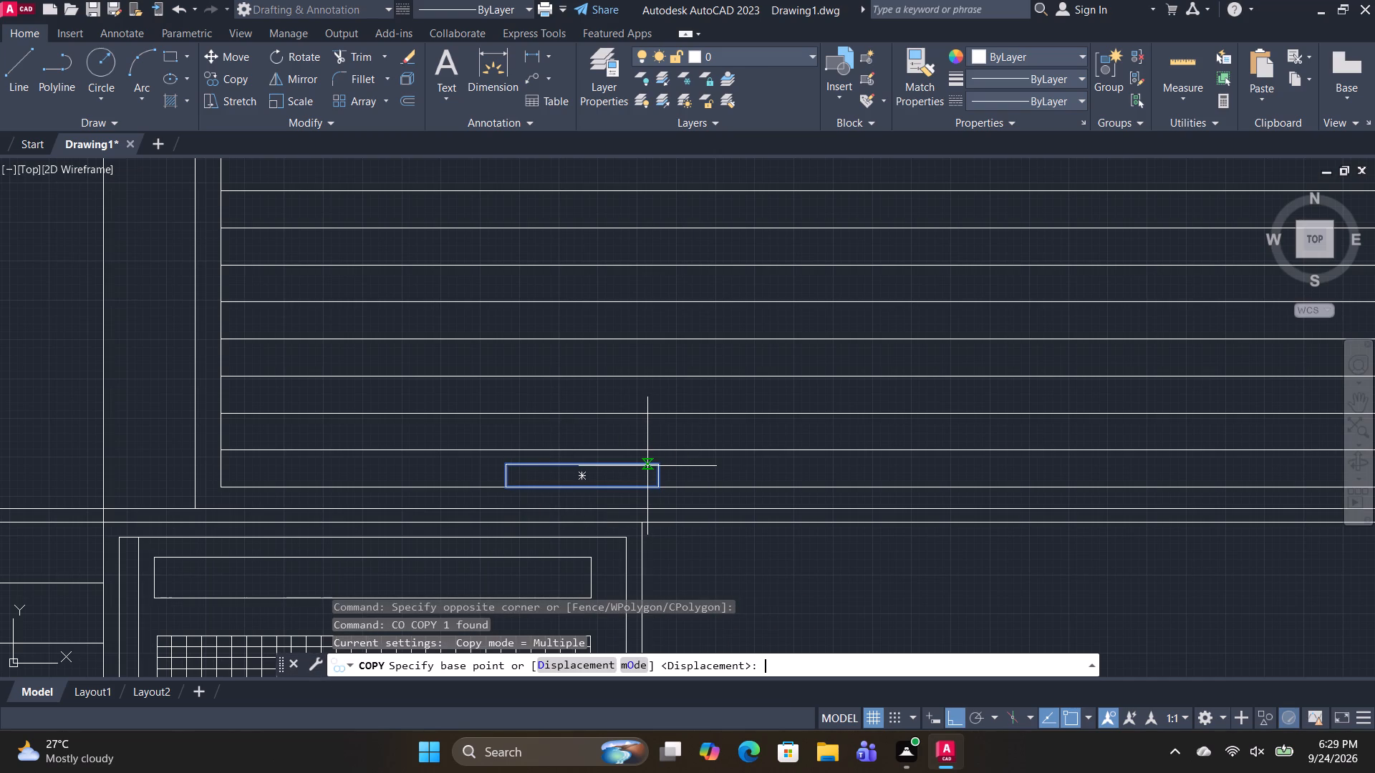
click(587, 472)
middle_drag(1162, 462, 942, 452)
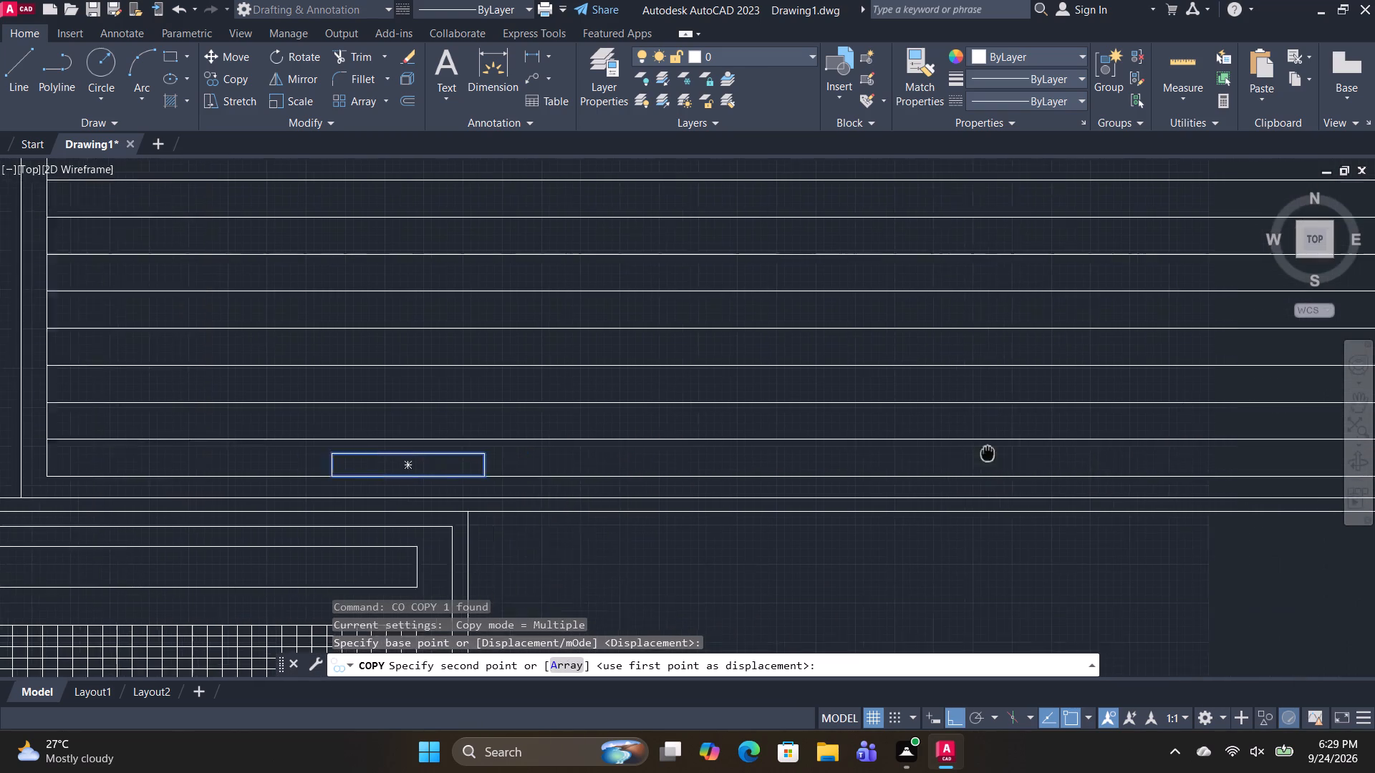
middle_drag(942, 452, 853, 448)
scroll(1104, 447, down, 3)
scroll(1115, 442, up, 2)
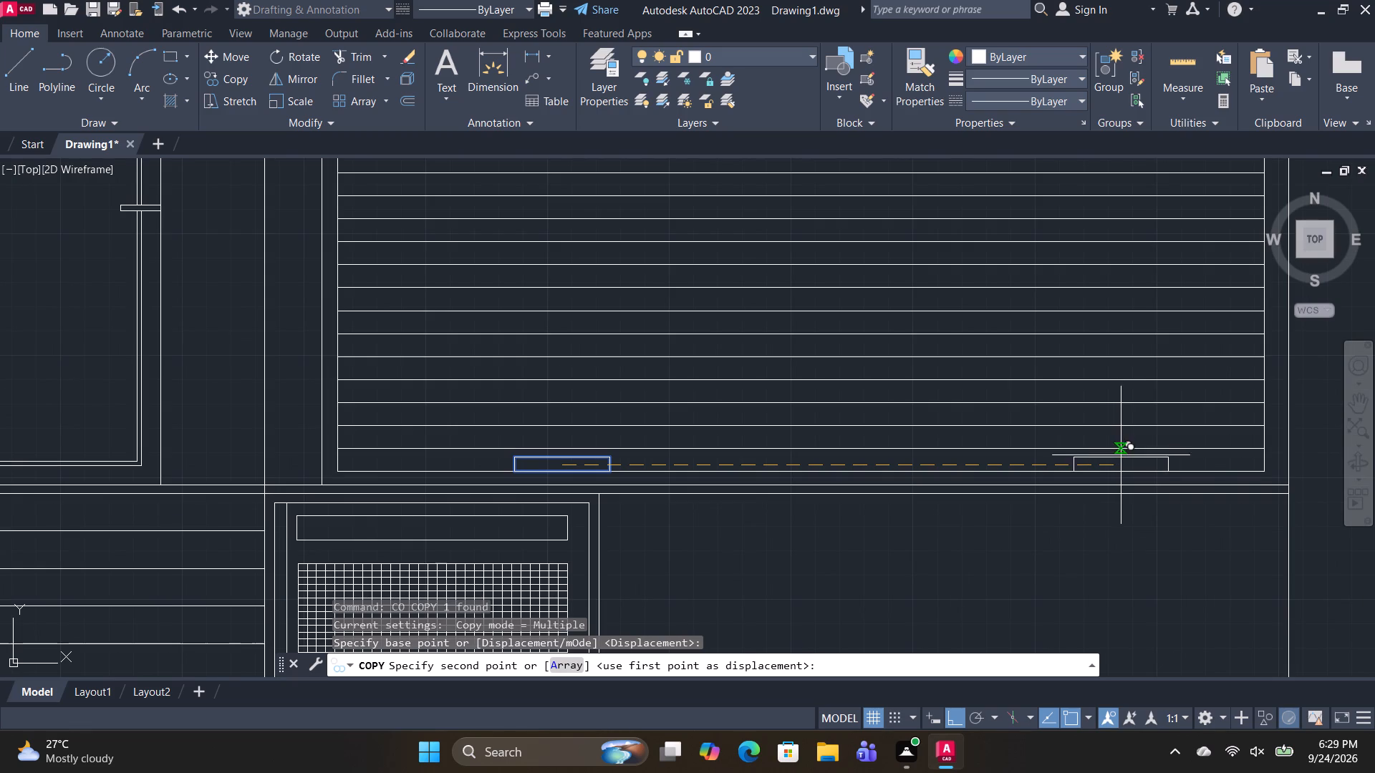
click(1086, 461)
key(Escape)
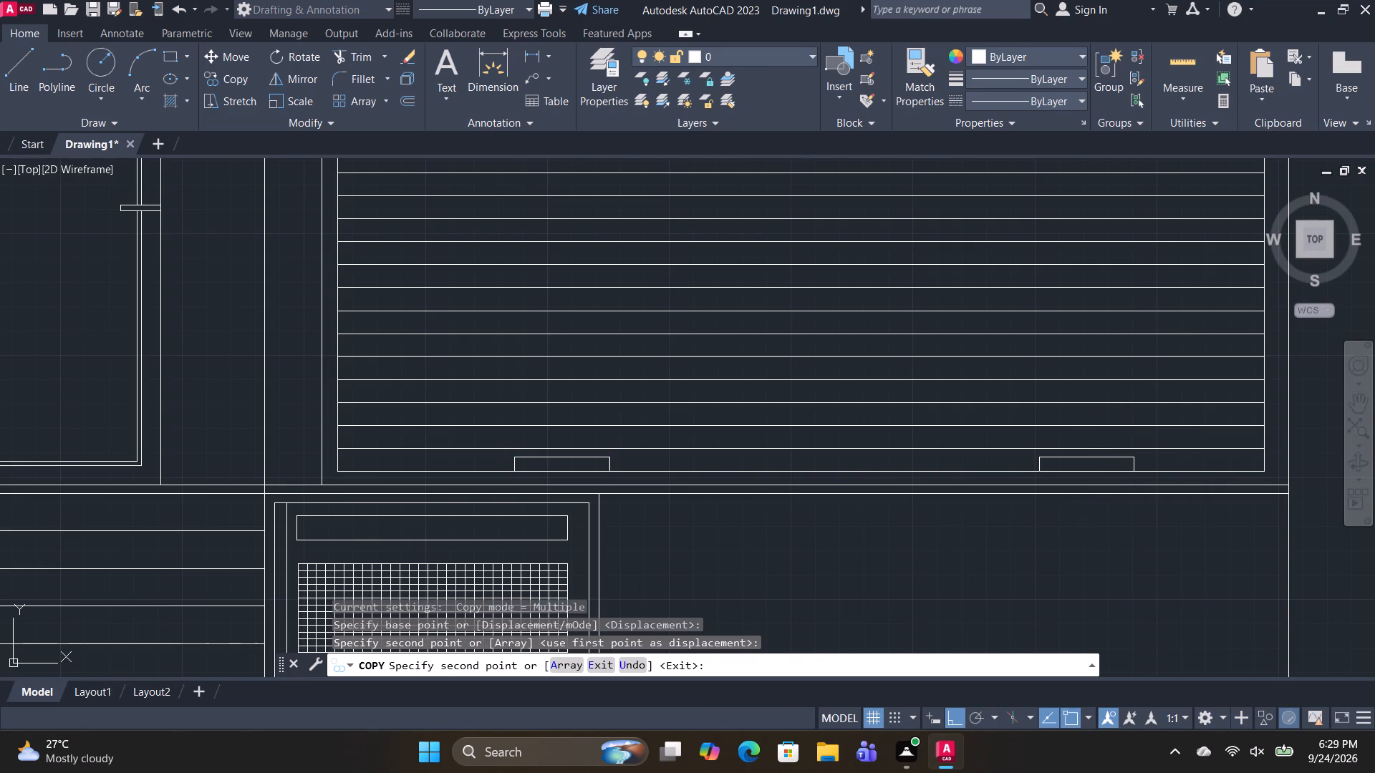
Fill both small handle rectangles with a Solid hatch in ByLayer colour.
click(170, 105)
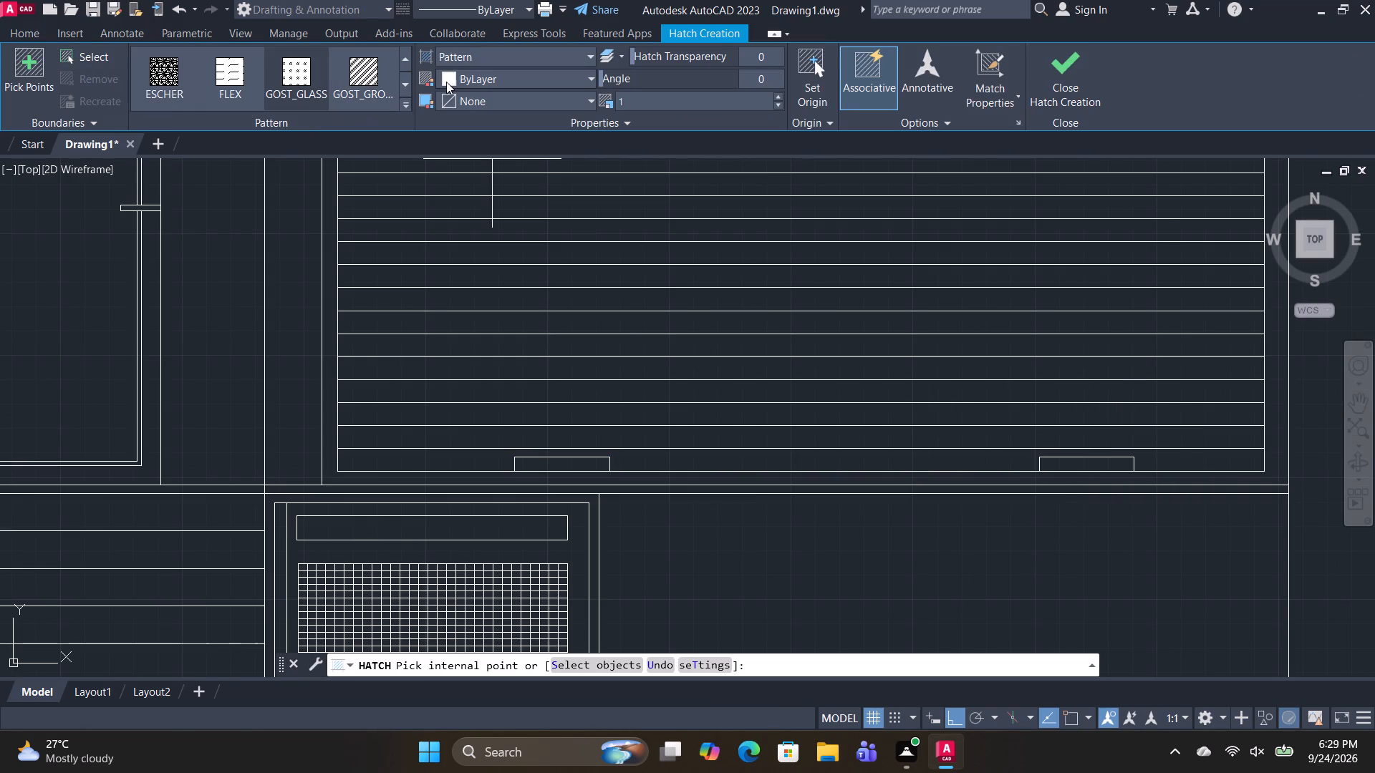
click(446, 80)
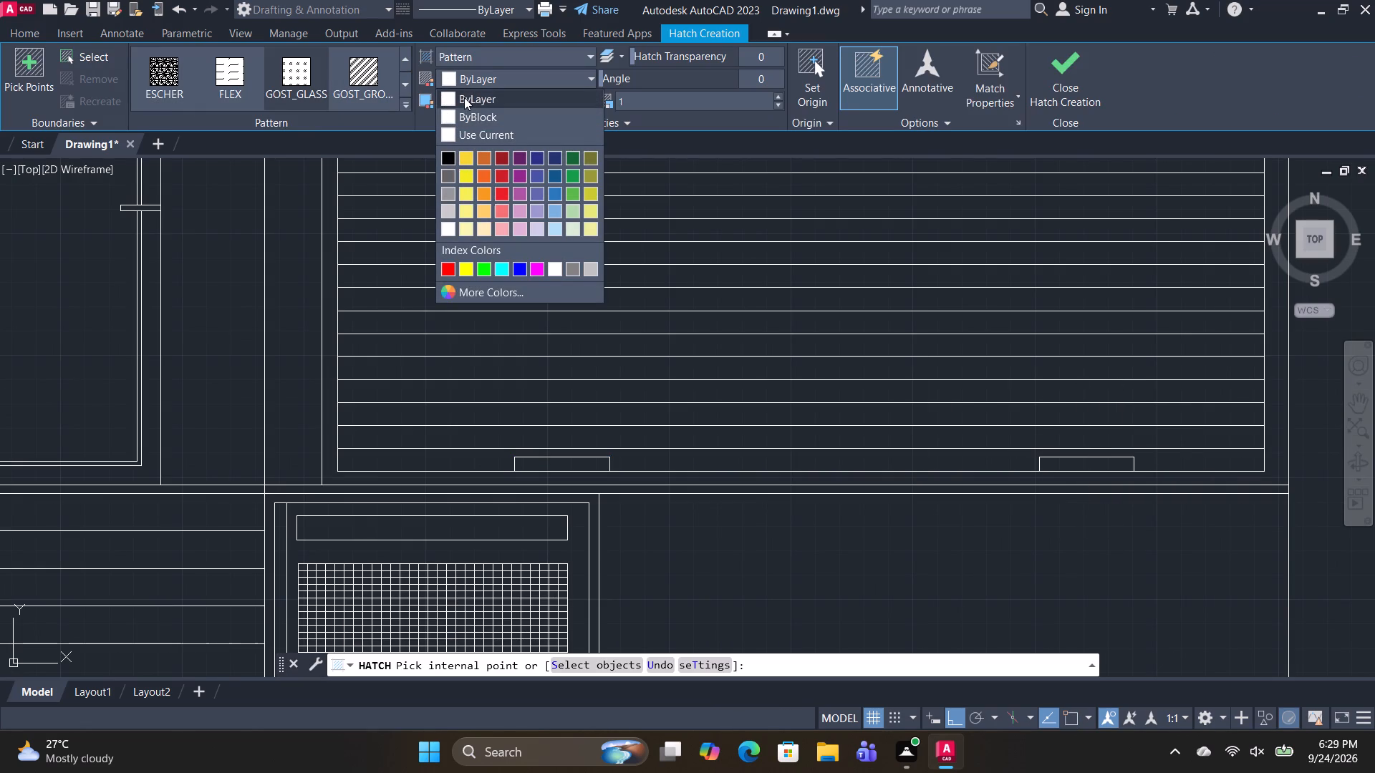
click(465, 97)
click(488, 56)
click(476, 80)
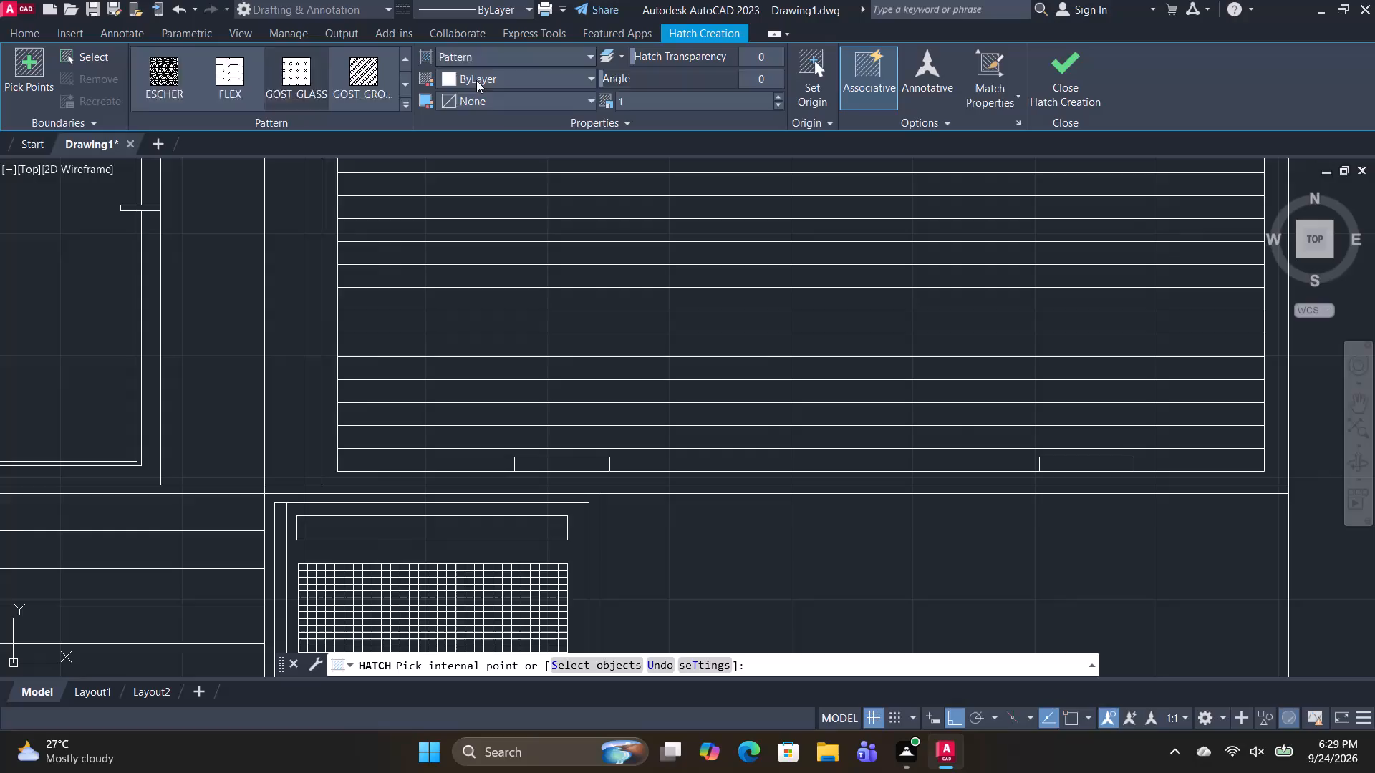
click(561, 462)
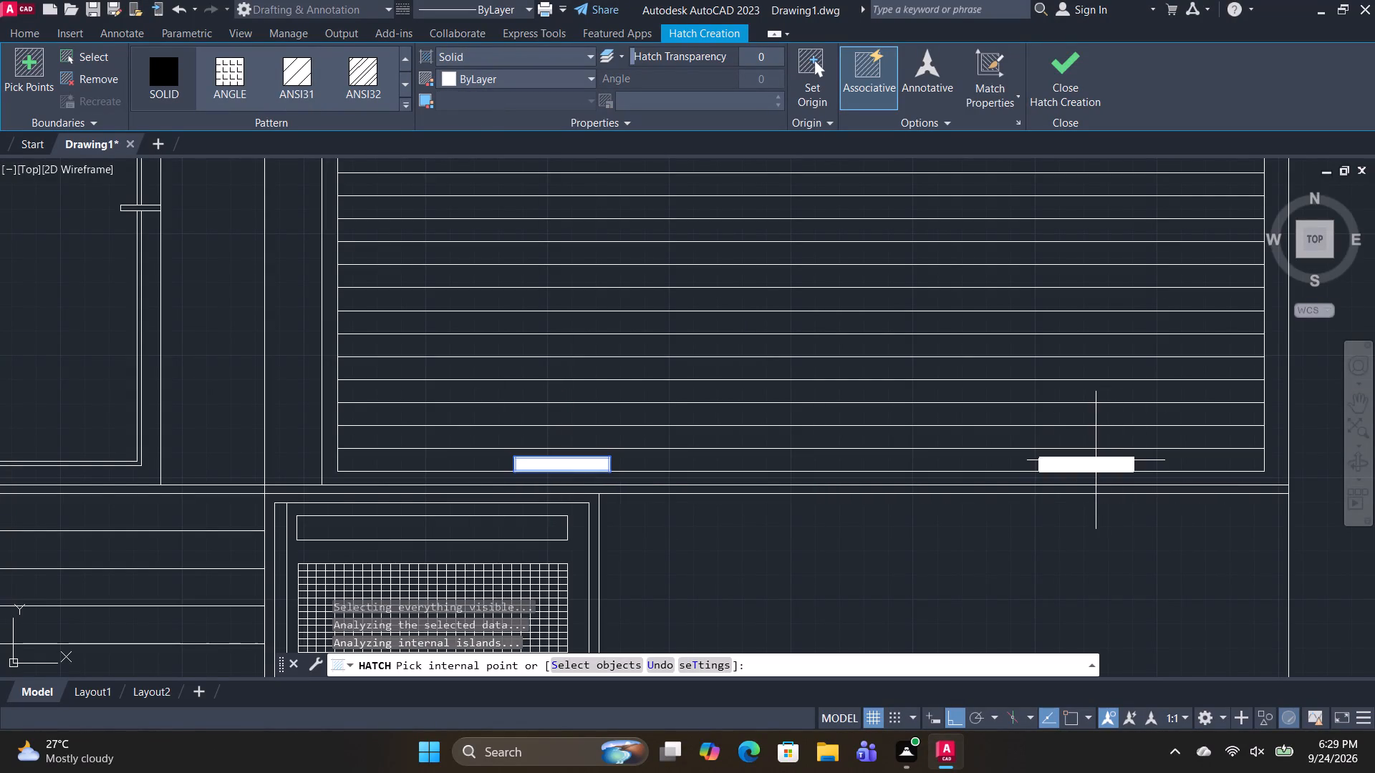
click(1096, 460)
click(1071, 85)
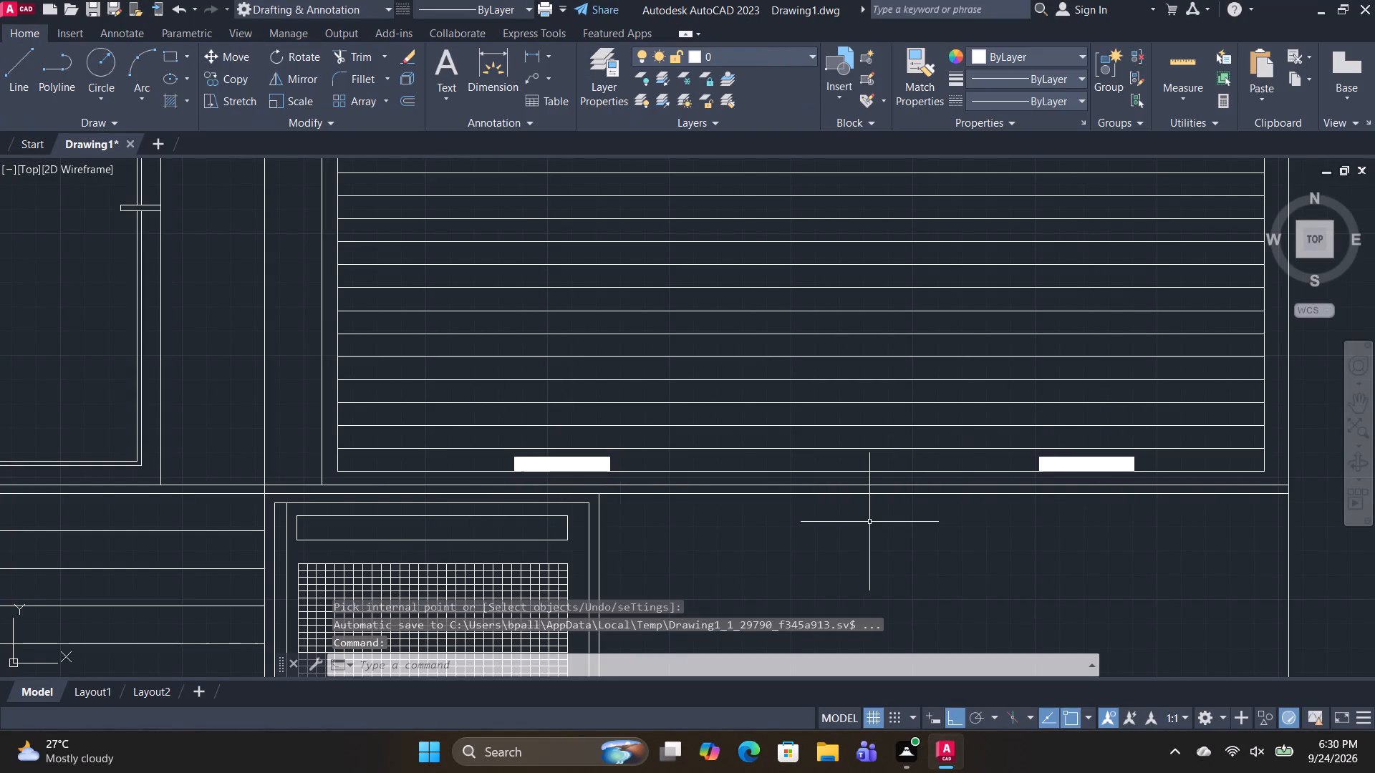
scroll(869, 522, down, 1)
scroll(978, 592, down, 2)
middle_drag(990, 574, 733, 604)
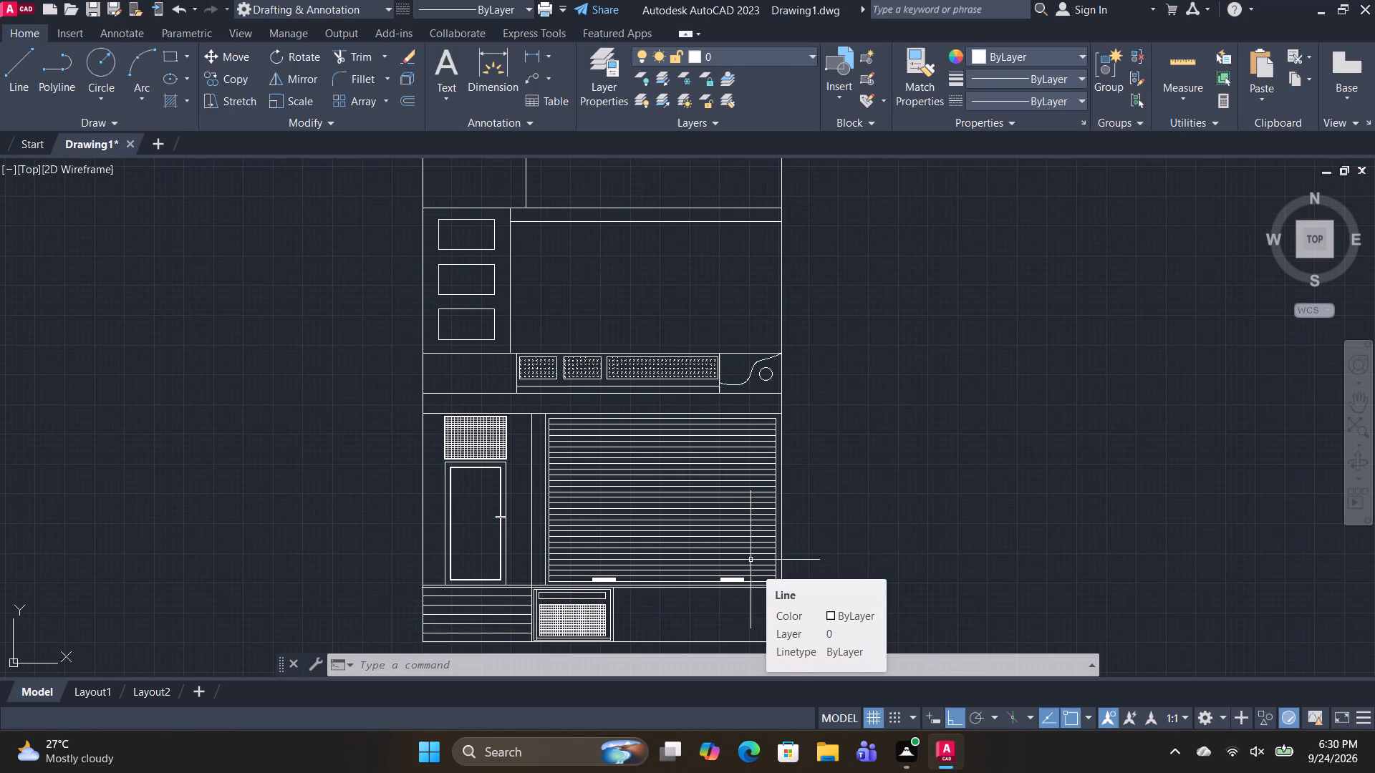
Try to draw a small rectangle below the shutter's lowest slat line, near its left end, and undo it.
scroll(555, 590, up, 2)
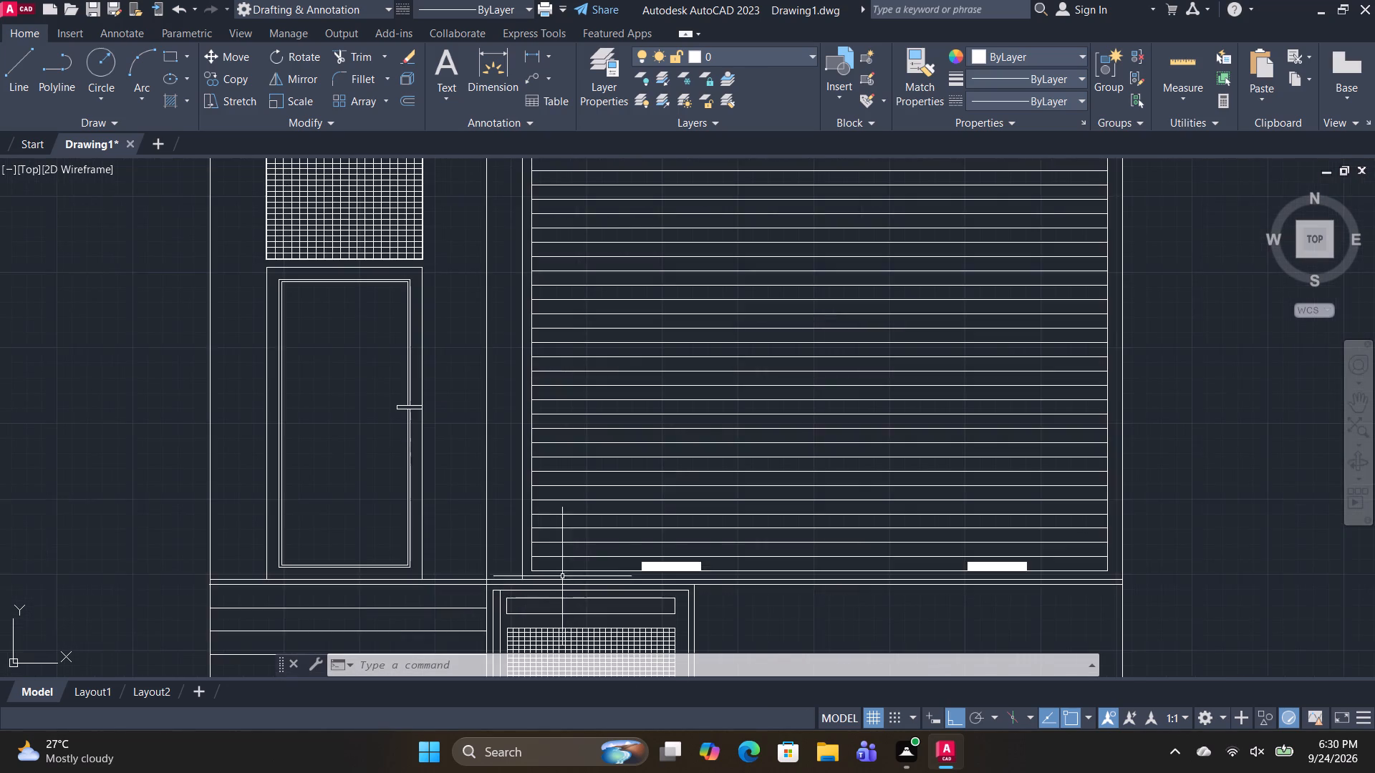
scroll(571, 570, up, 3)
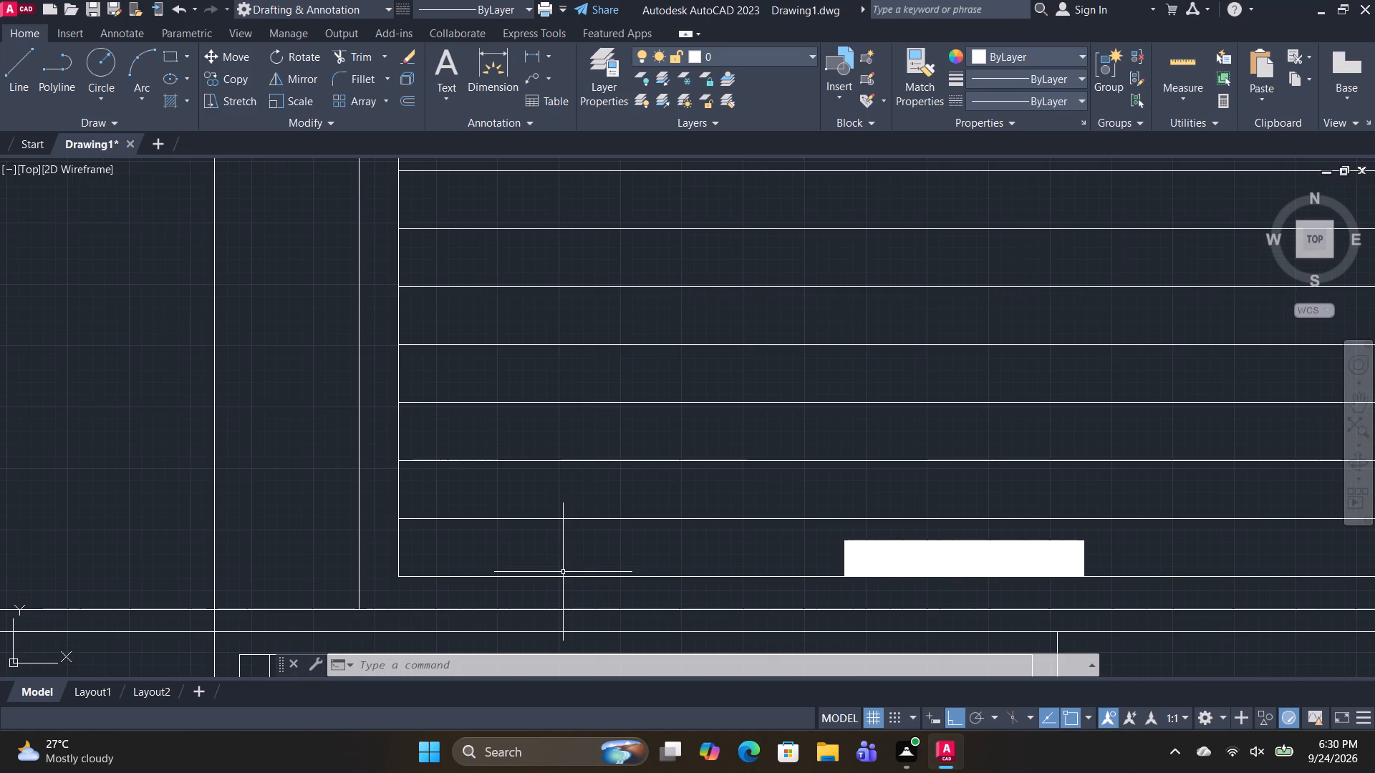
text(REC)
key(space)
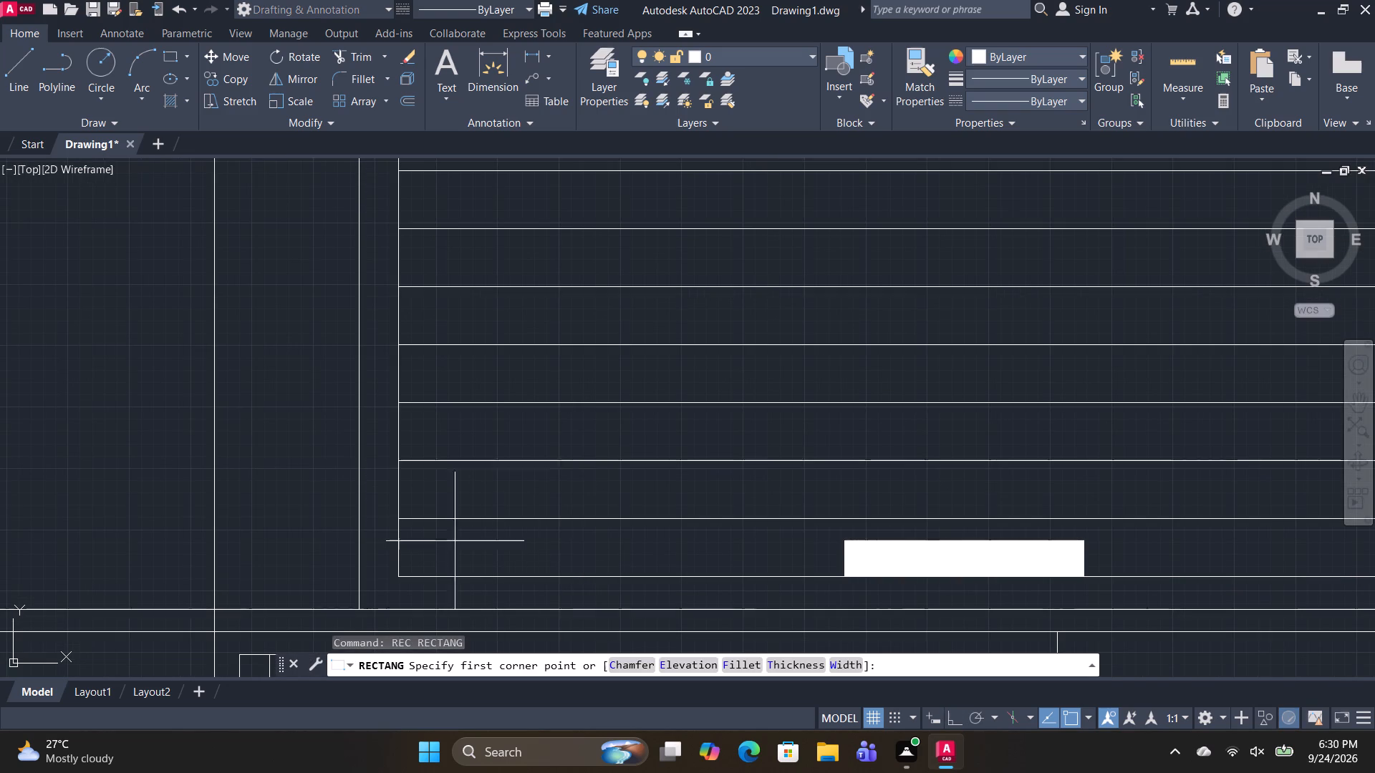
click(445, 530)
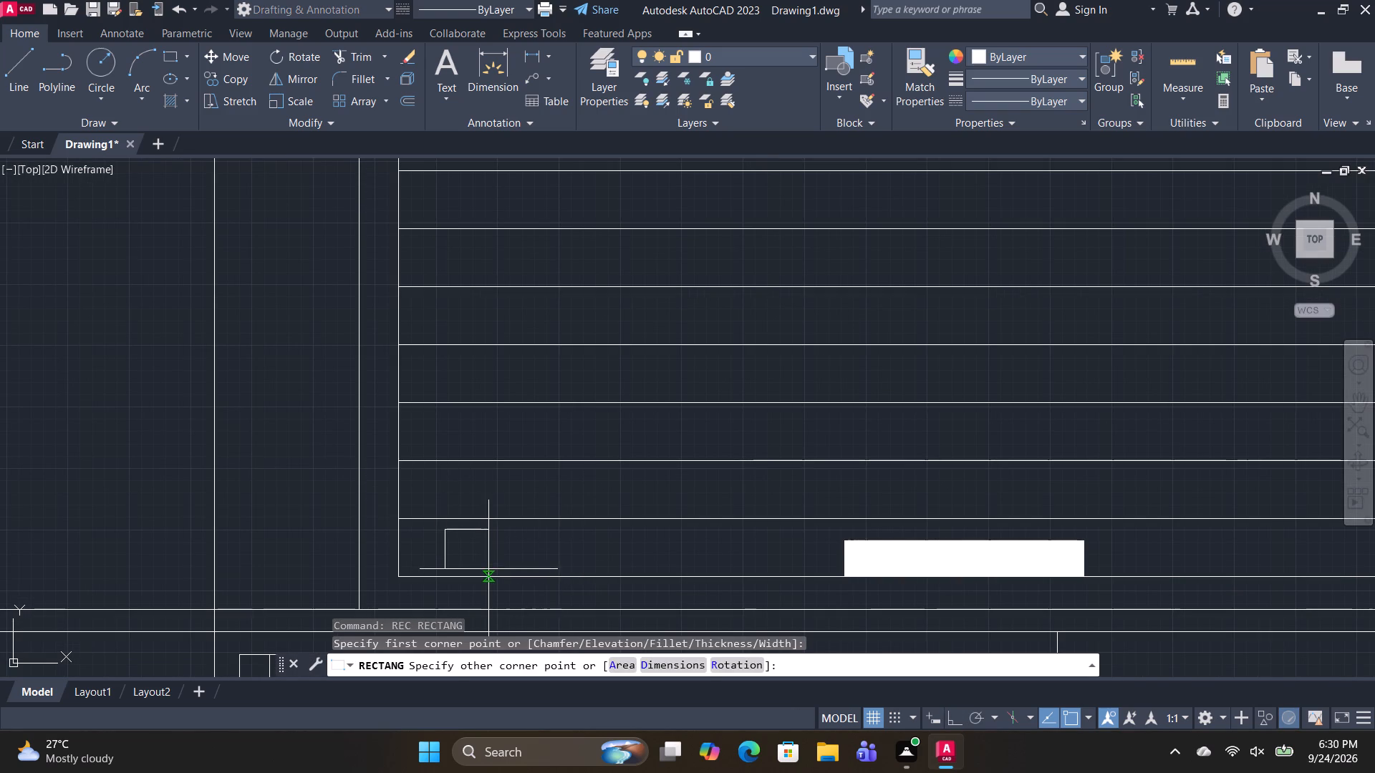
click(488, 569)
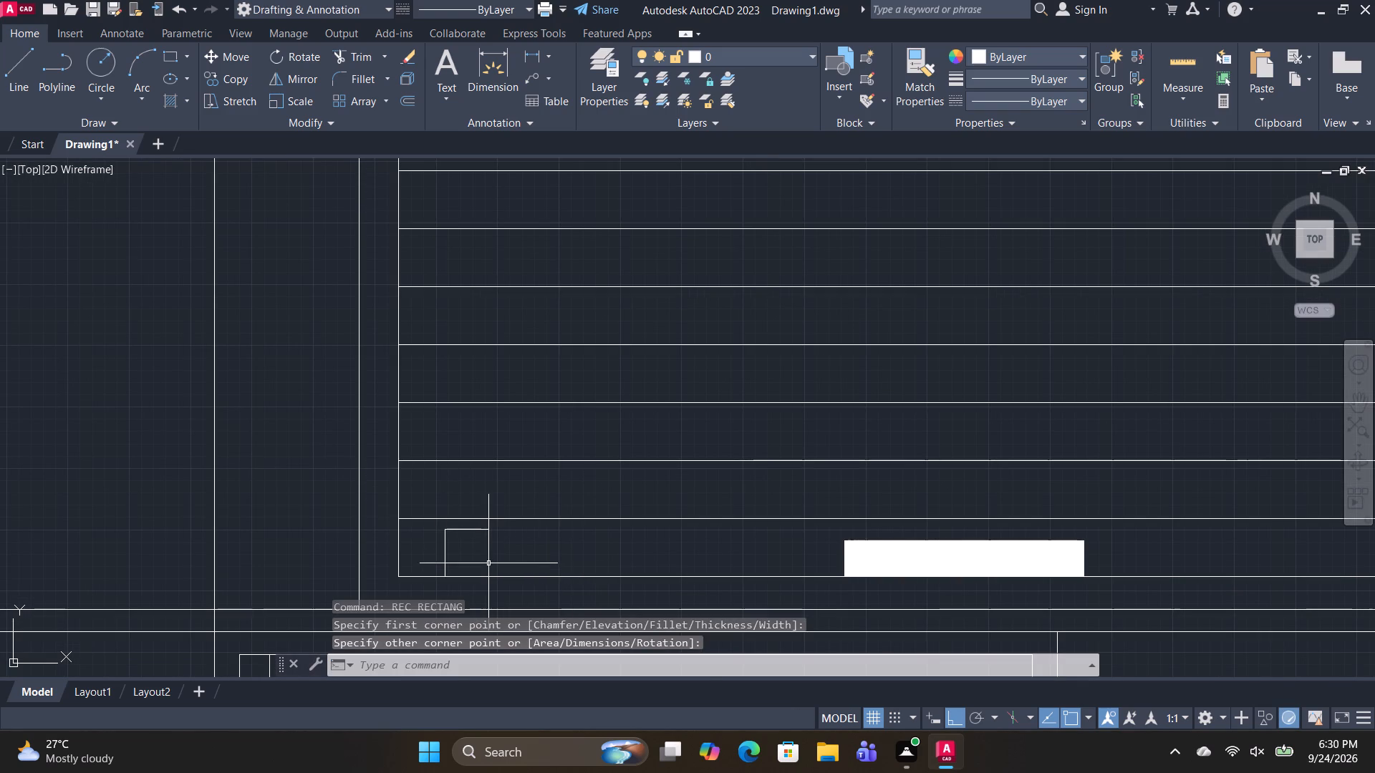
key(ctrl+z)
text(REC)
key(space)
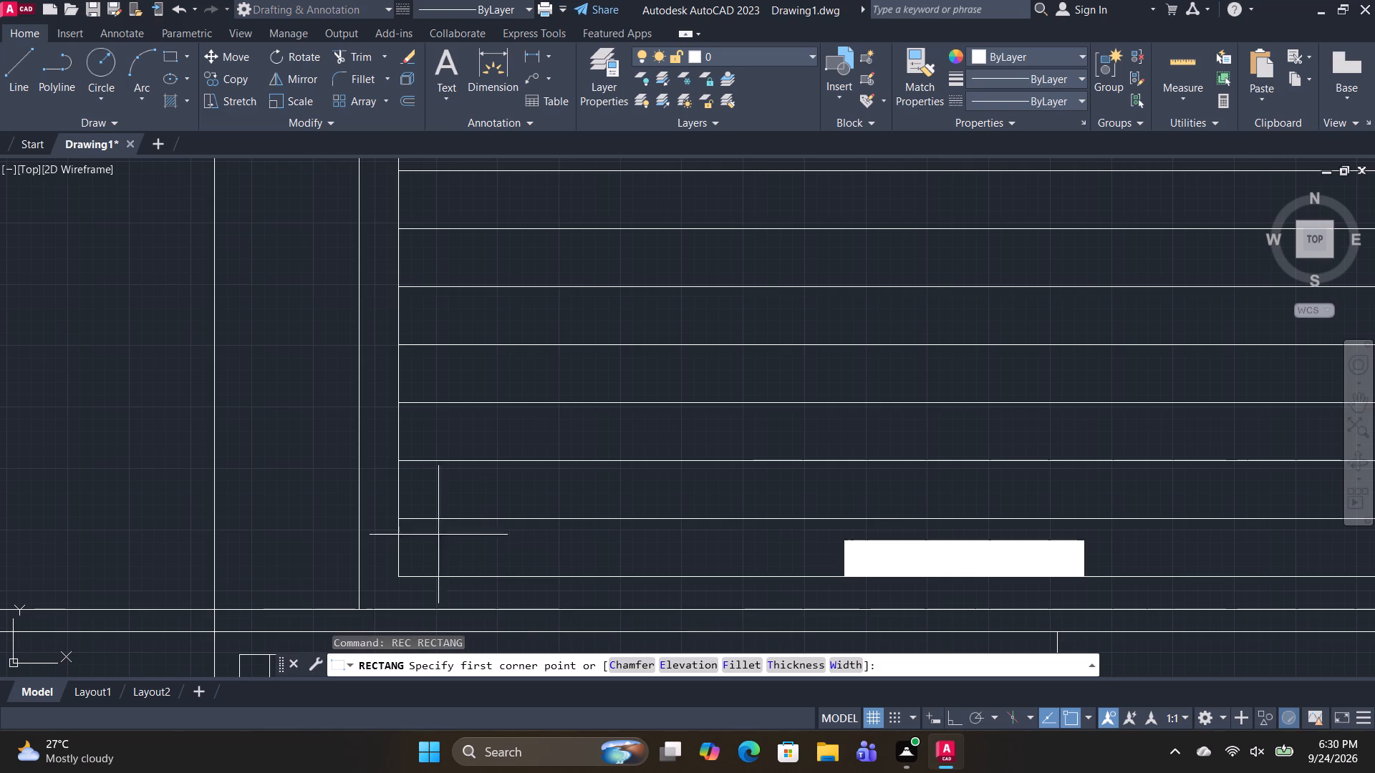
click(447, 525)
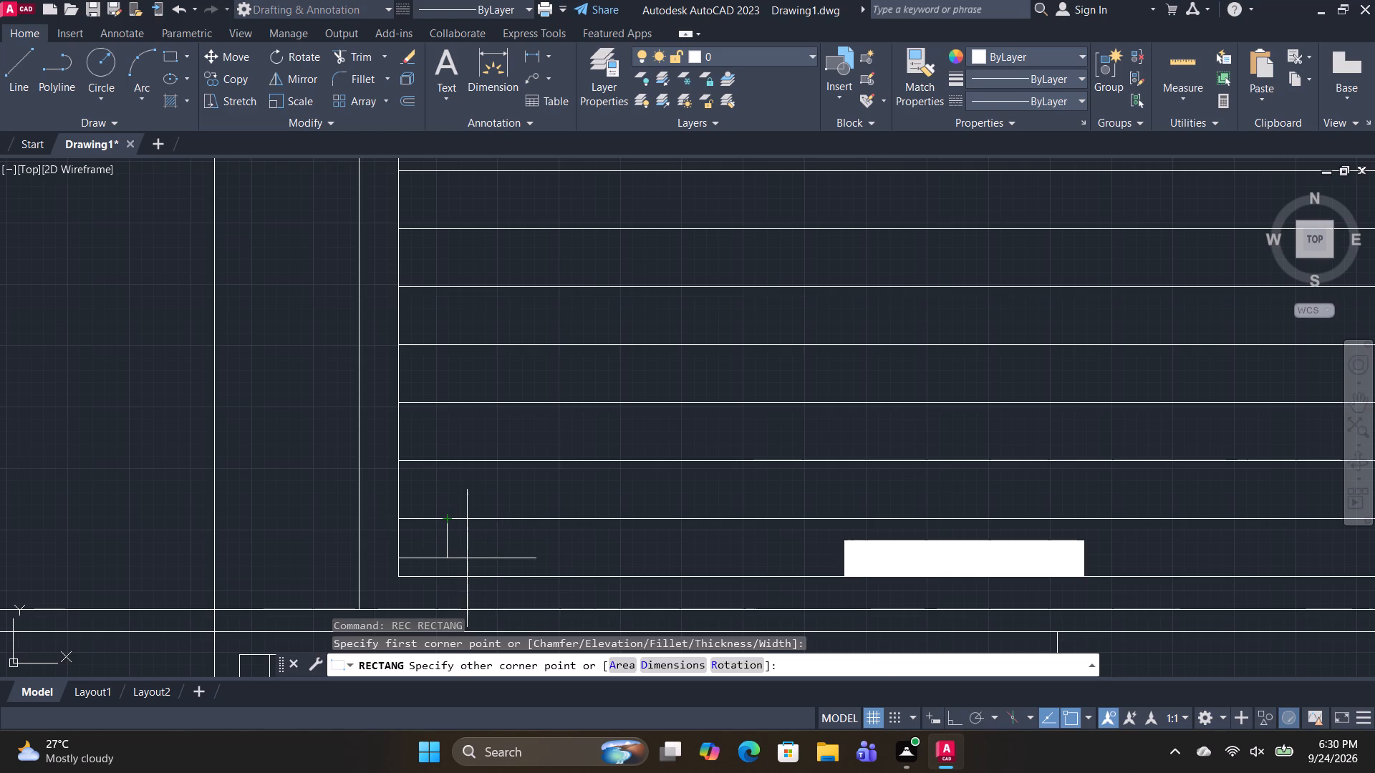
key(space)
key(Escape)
Draw a small, nearly square rectangle between the shutter's lowest slat line and bottom line, near its left end.
text(REC)
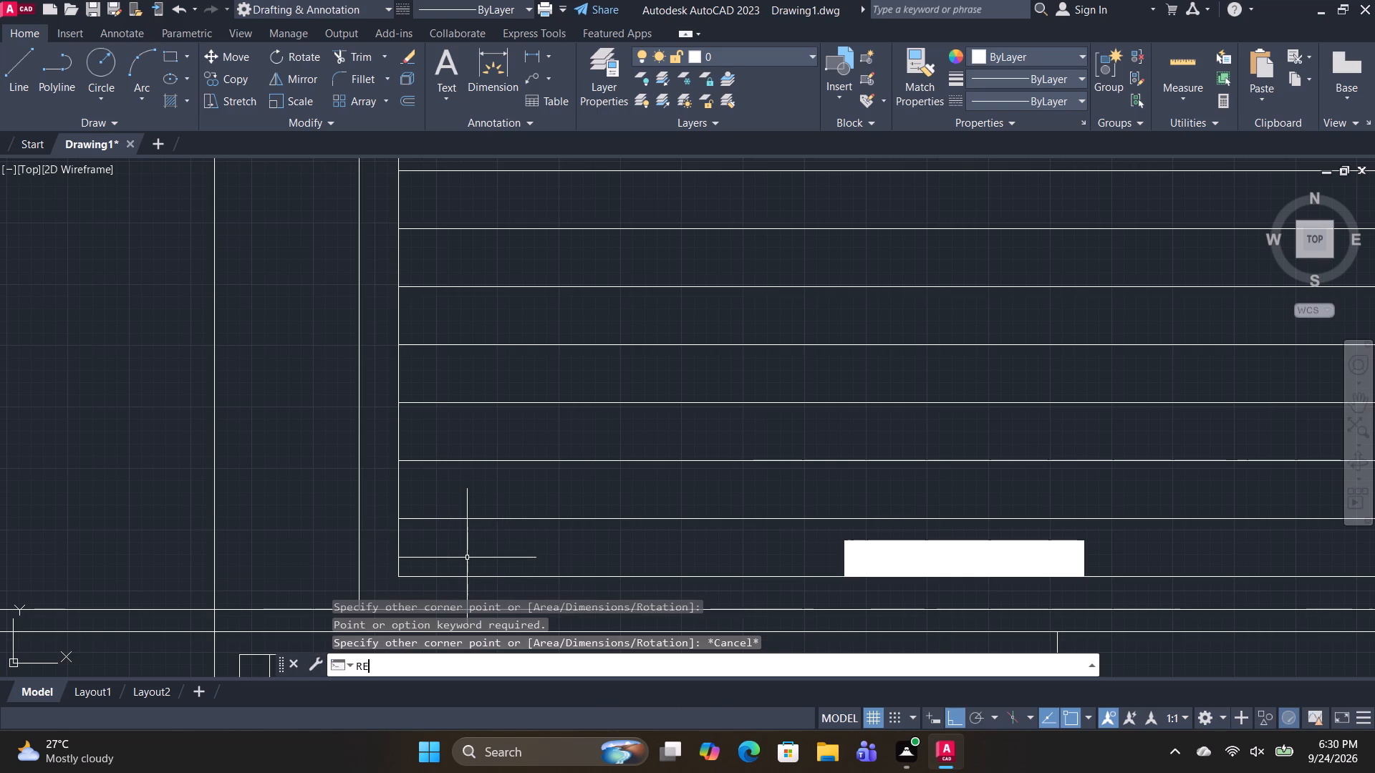
key(space)
click(450, 531)
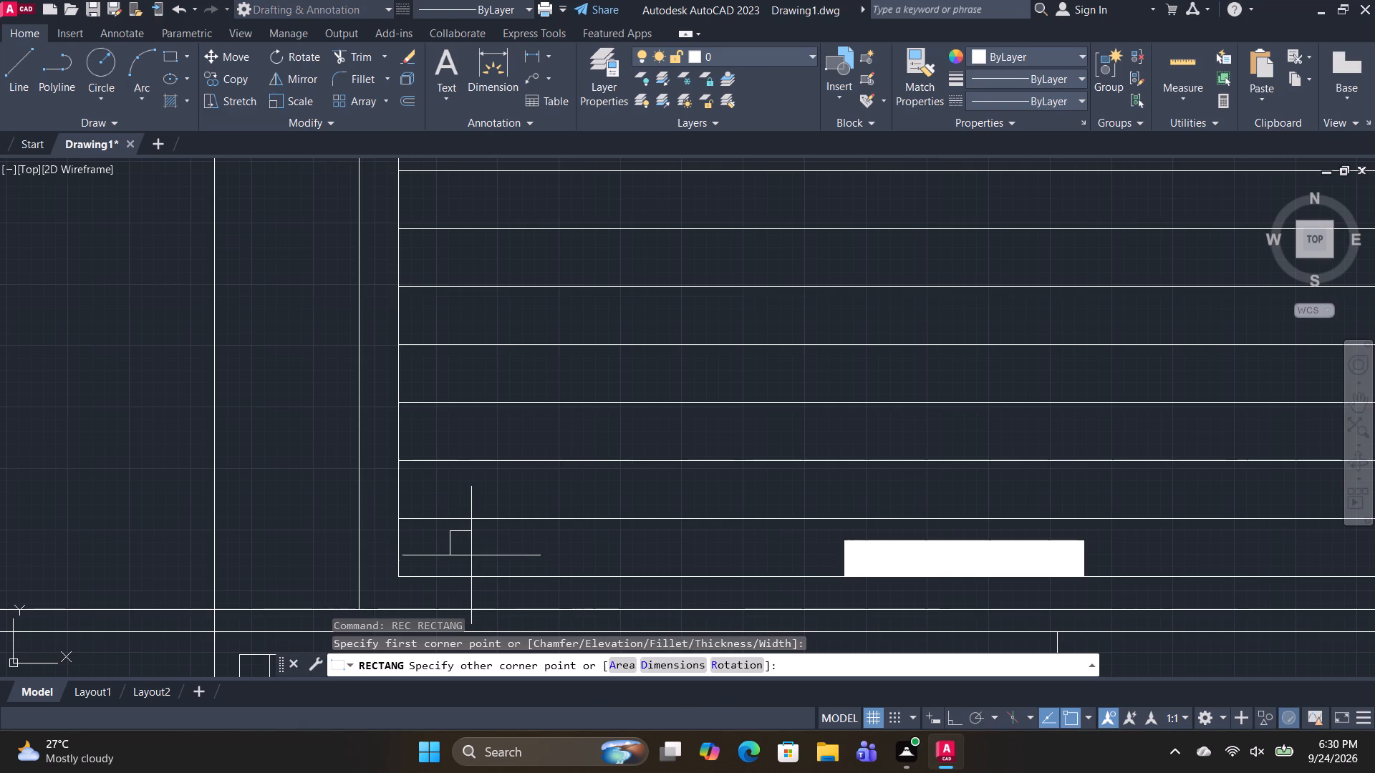
click(492, 568)
Stretch the small rectangle's bottom edge up about 2" so it clears the shutter's bottom line.
scroll(496, 565, up, 2)
click(372, 563)
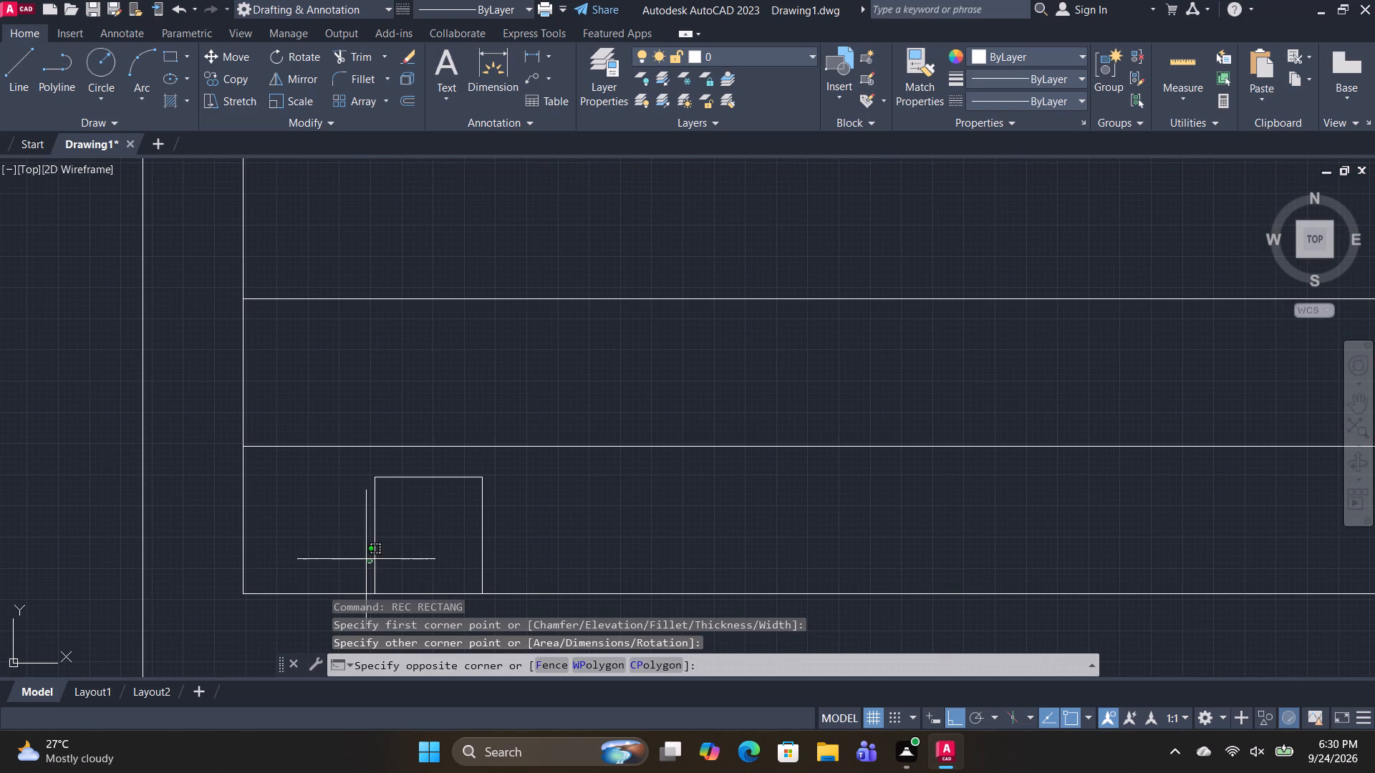
click(367, 559)
click(396, 570)
click(352, 548)
middle_drag(503, 578, 481, 522)
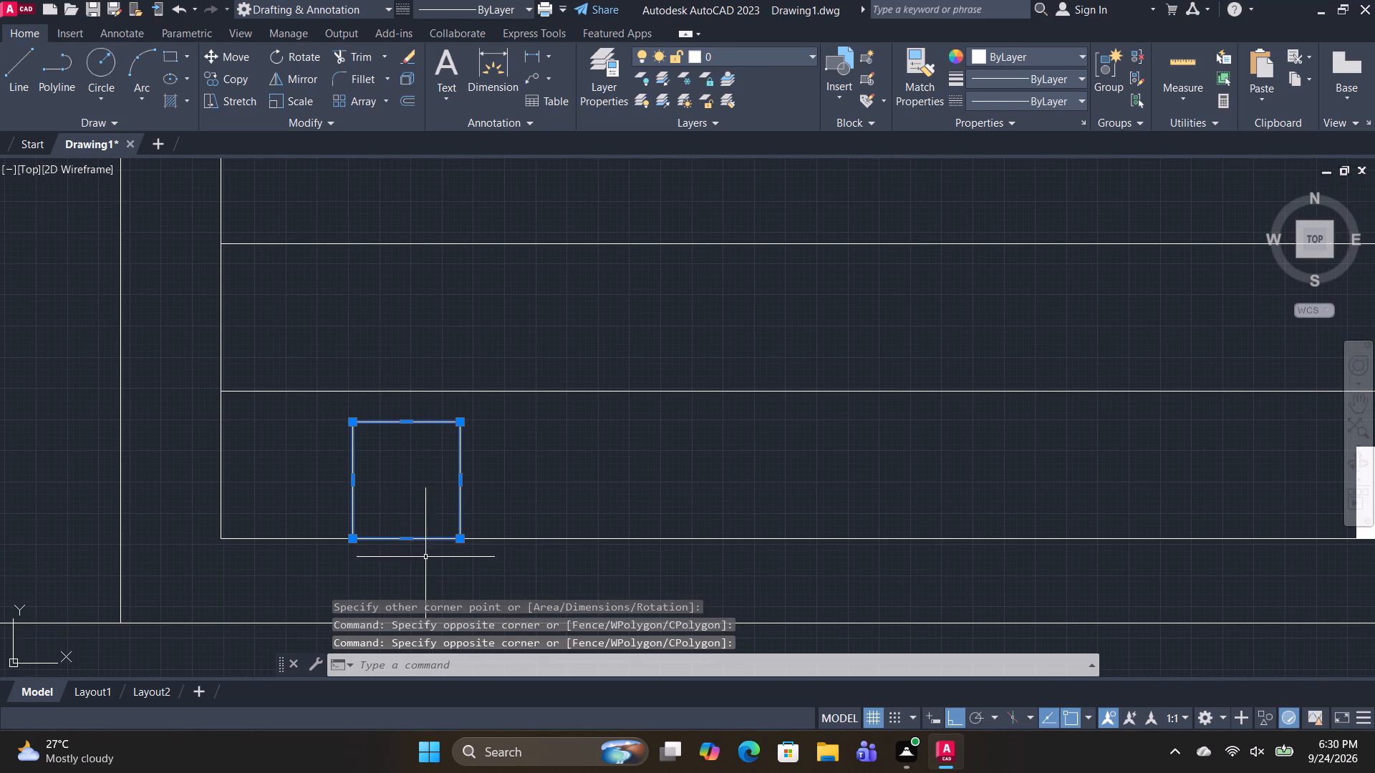
click(405, 540)
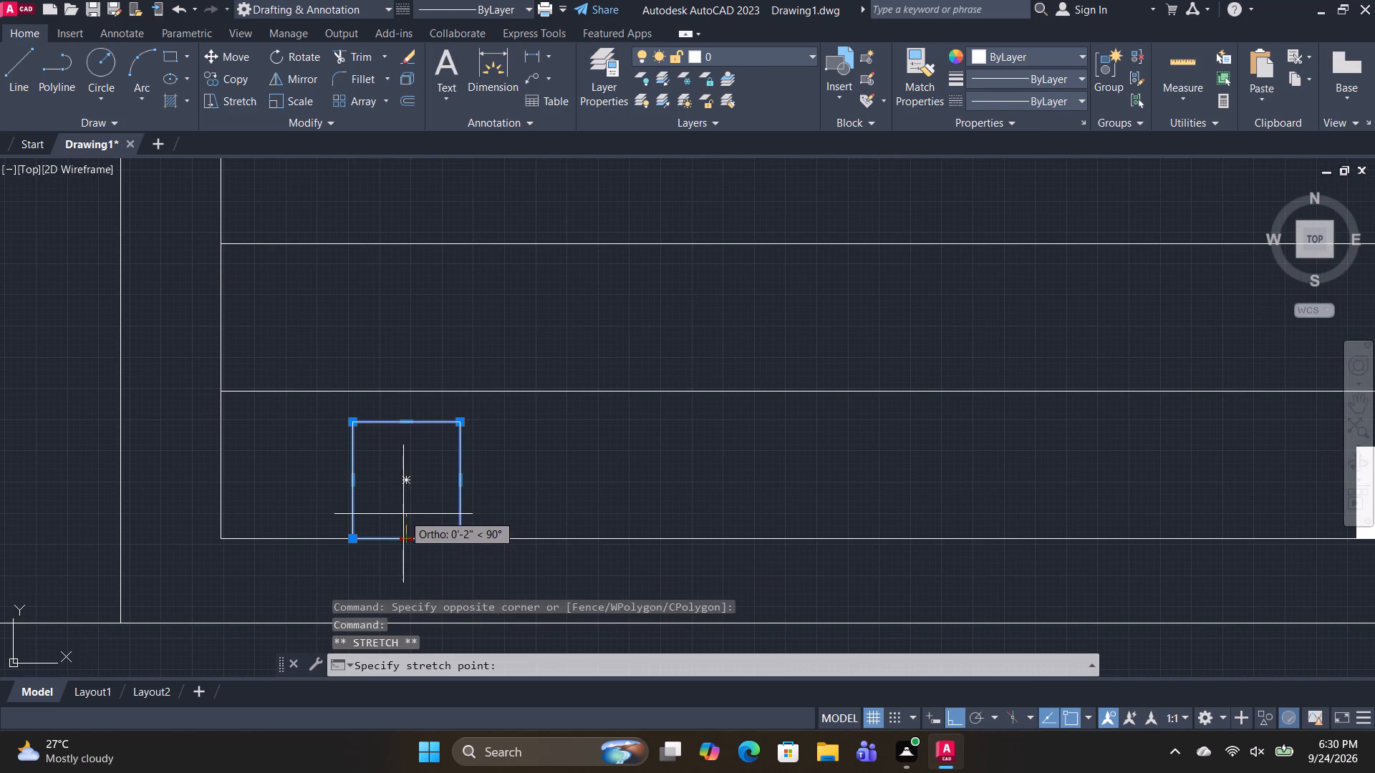
click(403, 514)
click(498, 507)
Copy the small rectangle along the shutter's bottom to two spots between the filled handles and one near the right end.
text(CO)
key(space)
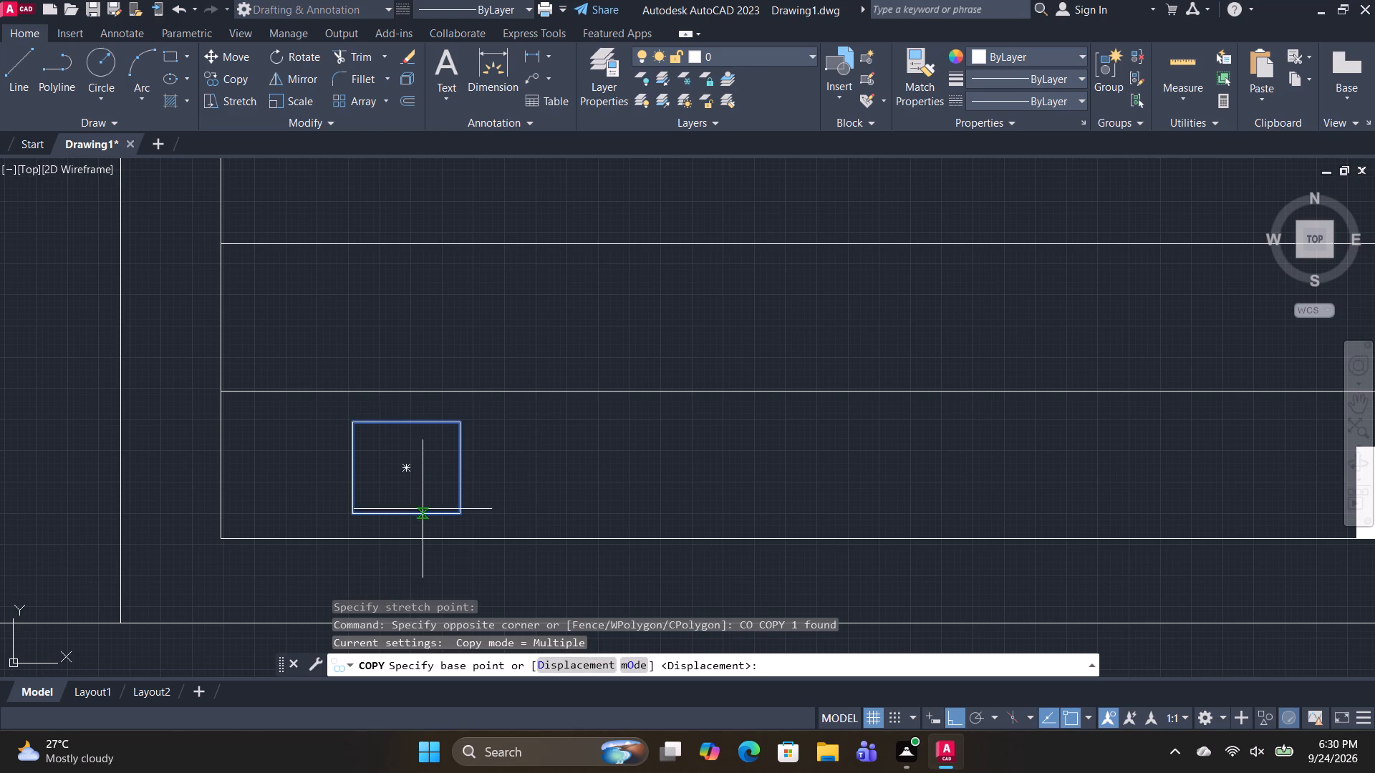
click(407, 470)
scroll(864, 467, down, 3)
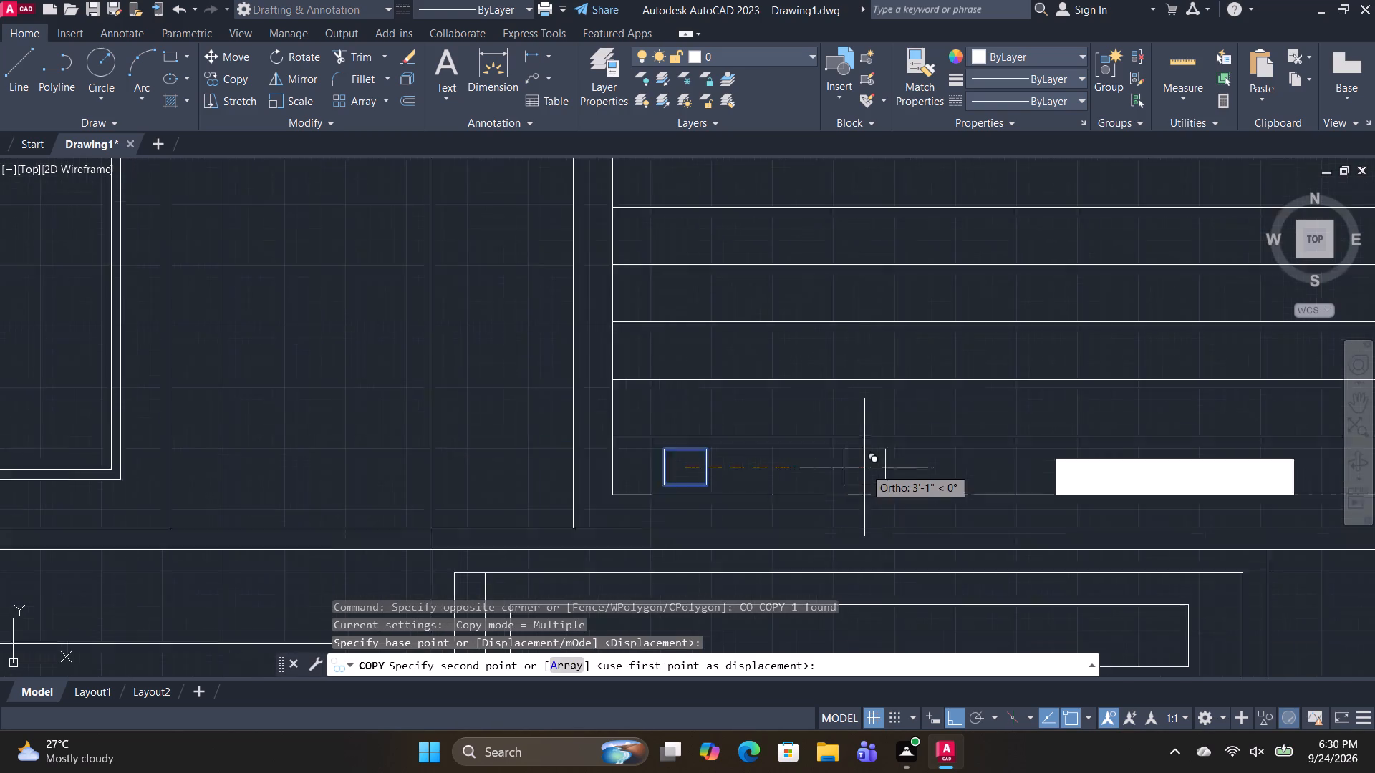
middle_drag(889, 469, 454, 462)
middle_drag(967, 467, 827, 447)
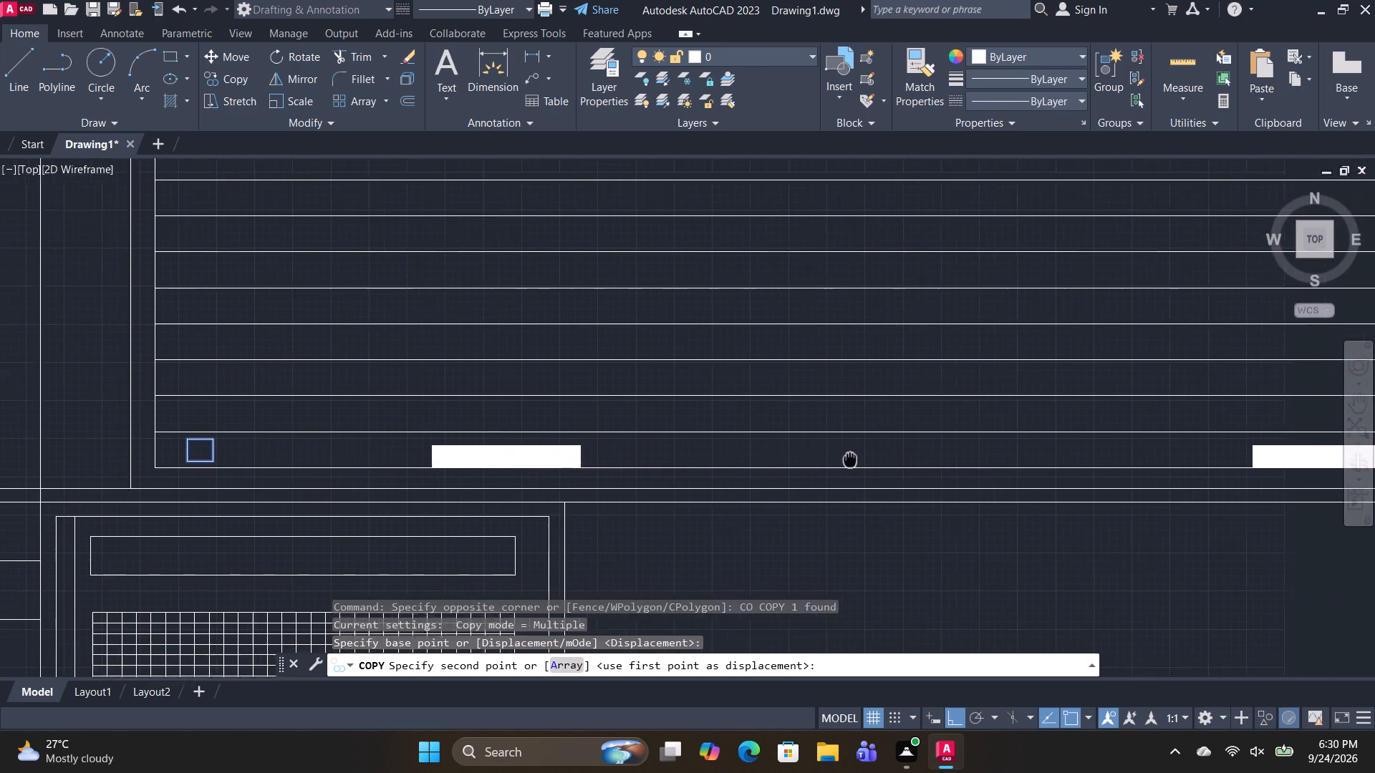
middle_drag(827, 447, 783, 438)
click(703, 439)
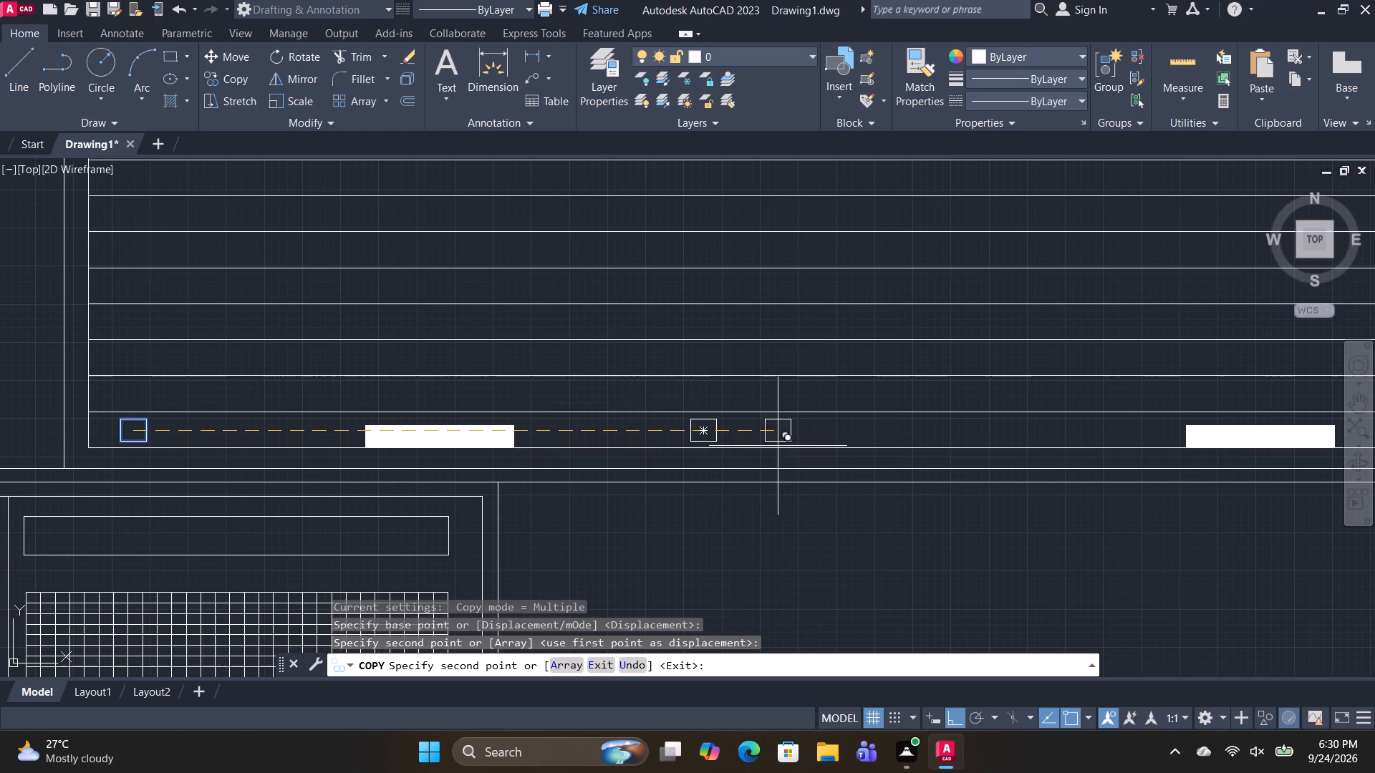
click(980, 446)
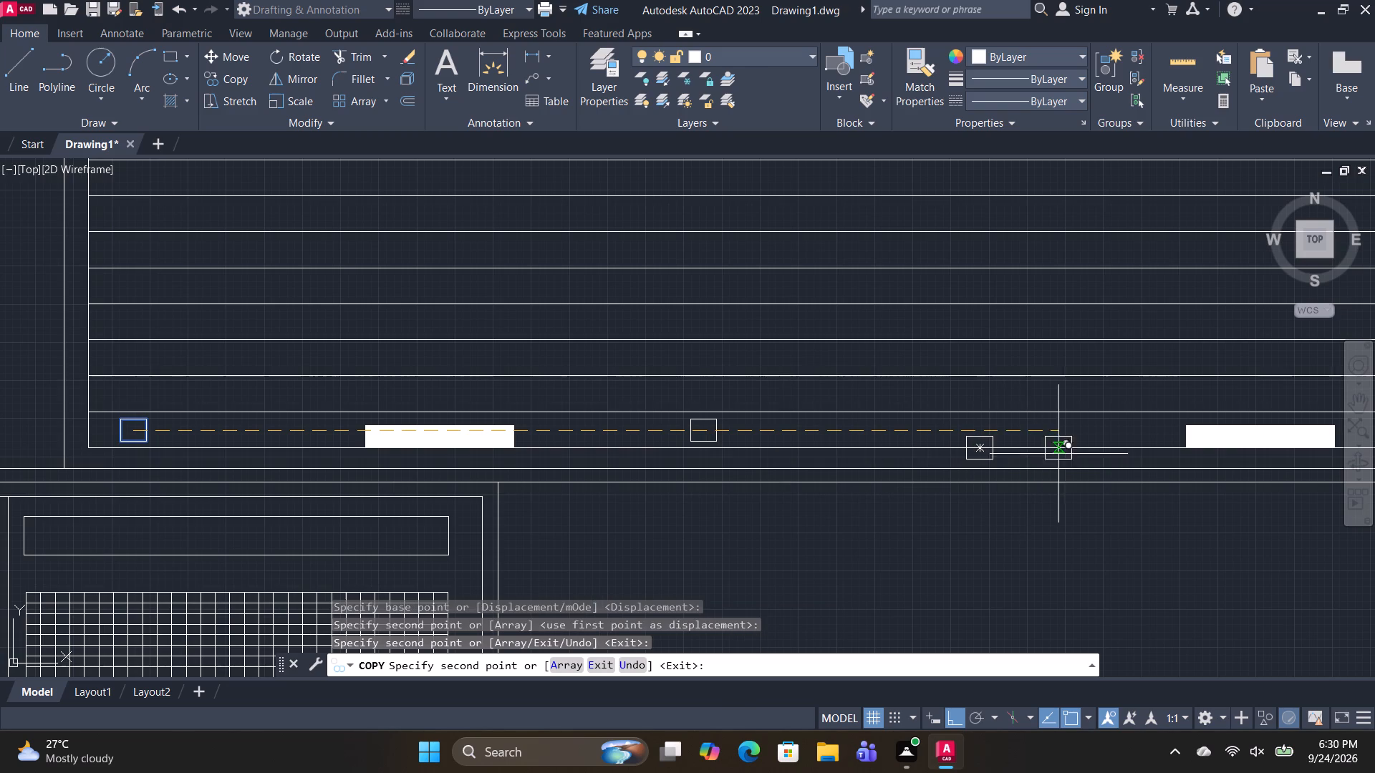
middle_drag(1057, 454, 571, 442)
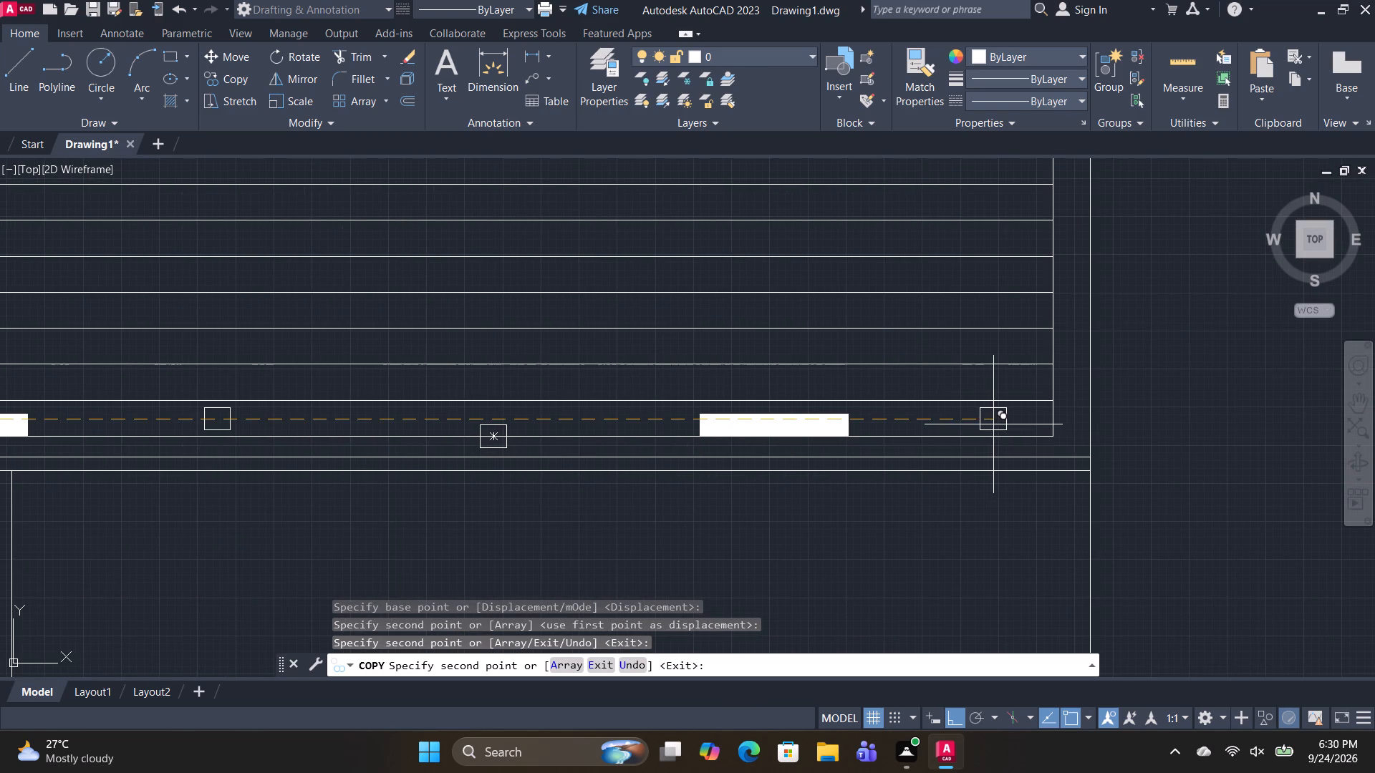
click(993, 422)
key(space)
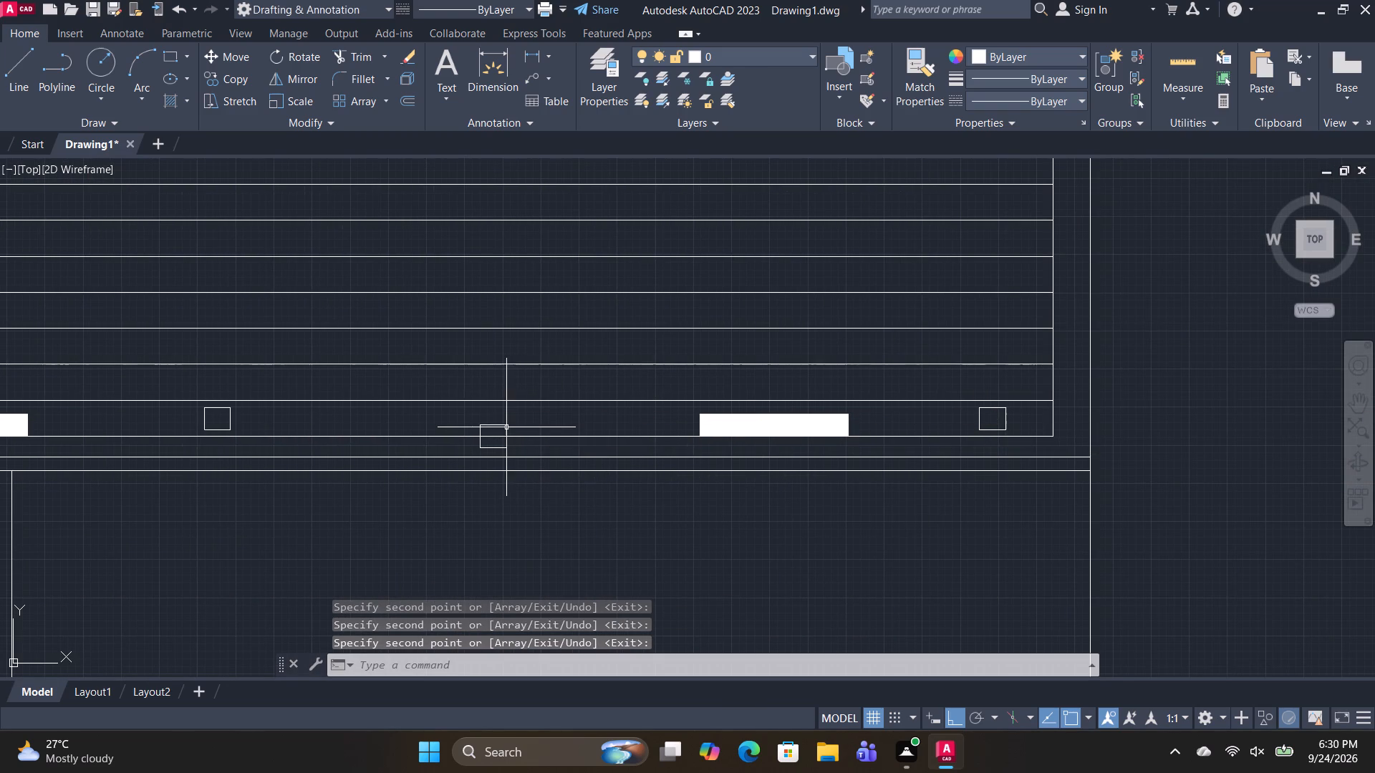
Move the copy straddling the shutter's bottom line straight up into the gap beneath the lowest slat line.
click(504, 428)
text(M)
key(space)
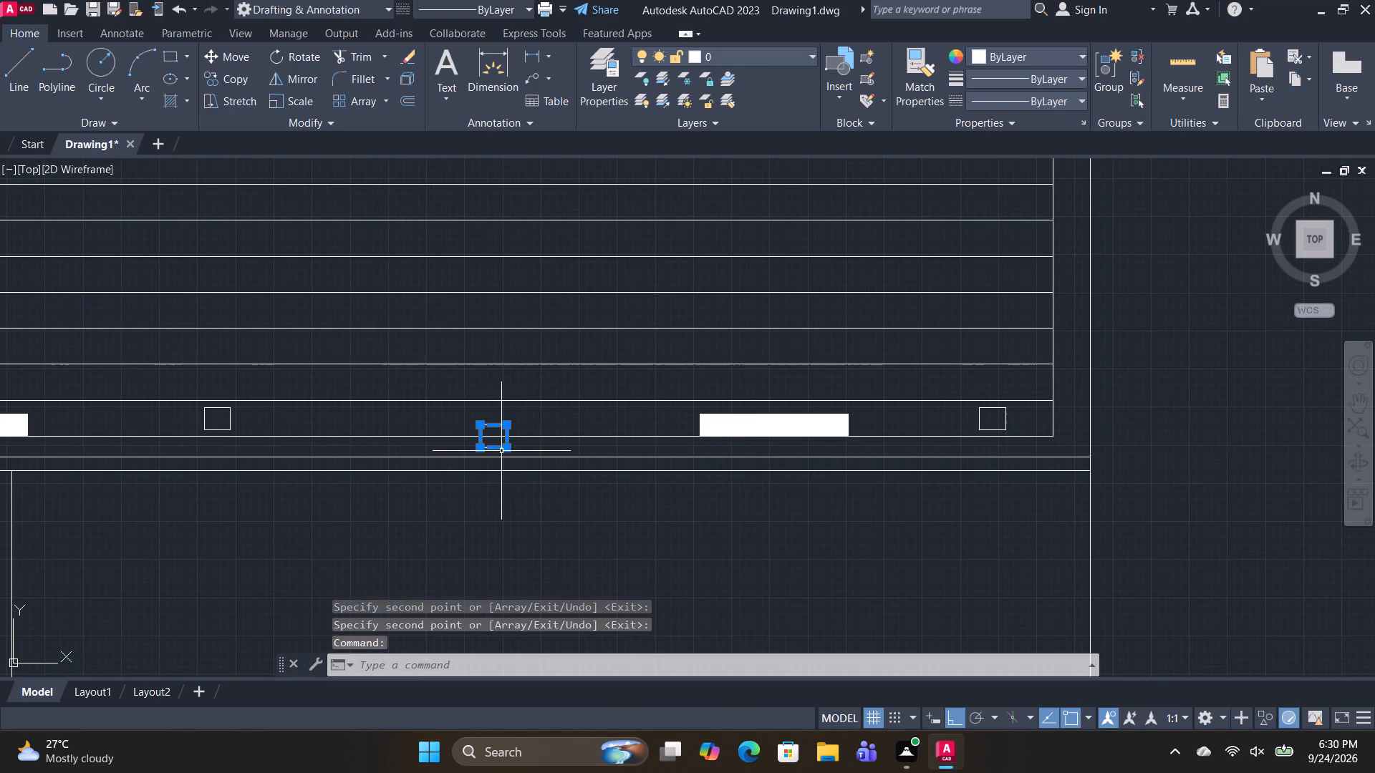
text(M)
key(space)
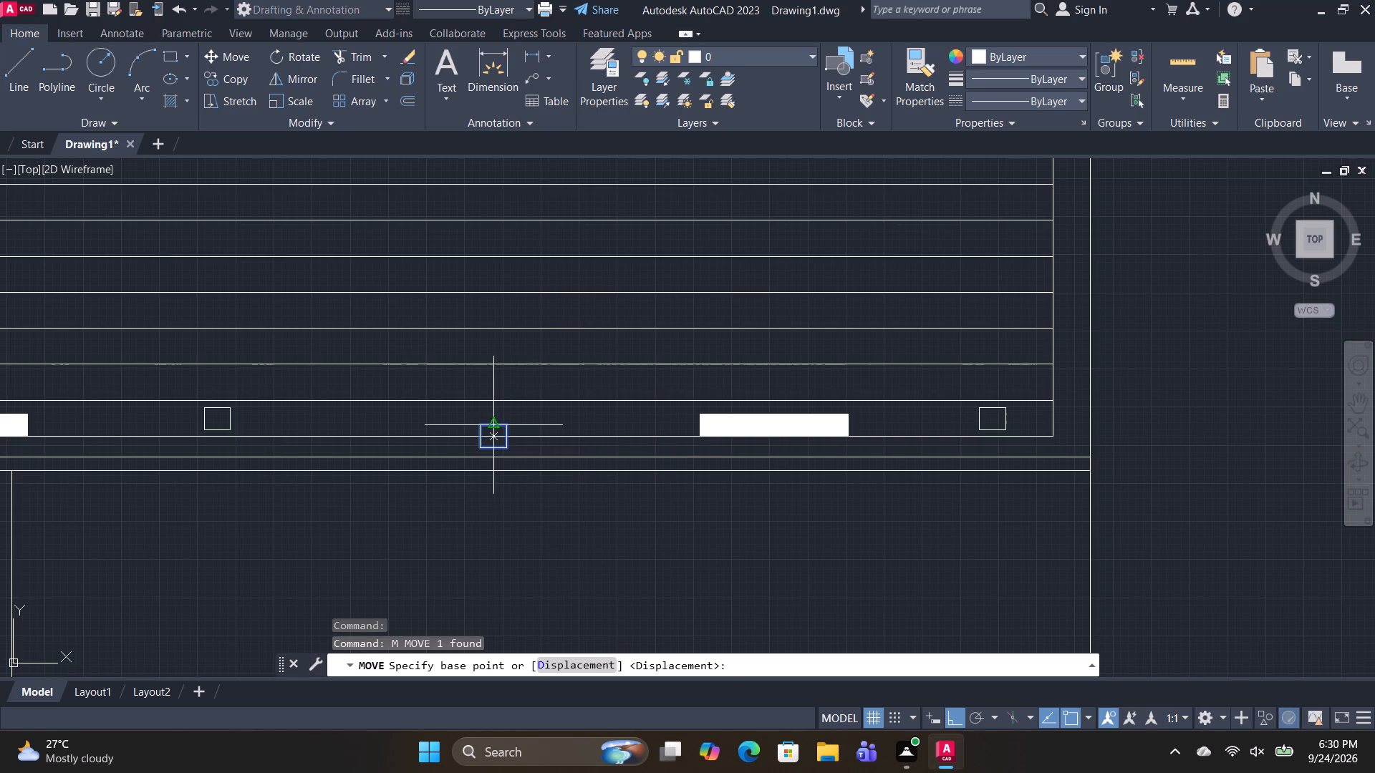
click(488, 436)
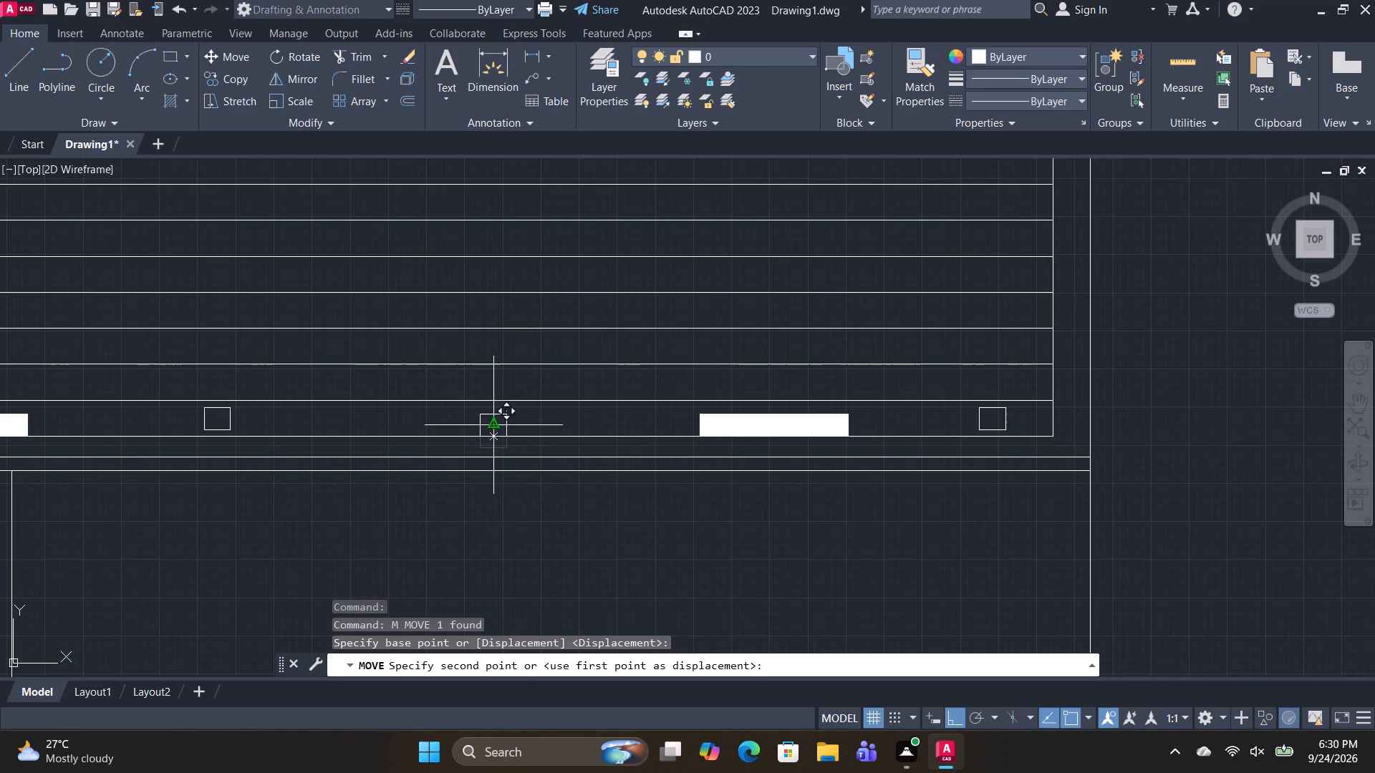
click(489, 422)
scroll(499, 424, up, 2)
click(536, 424)
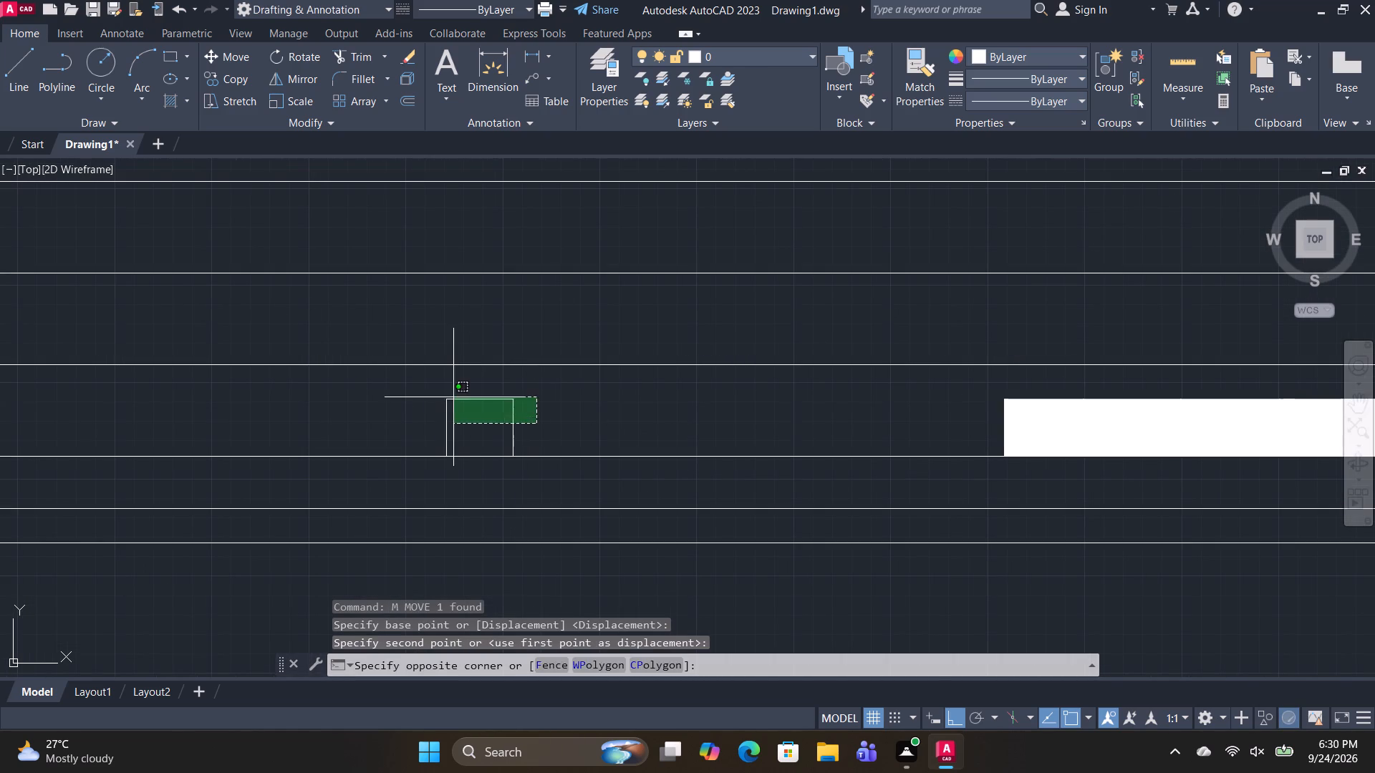
click(450, 397)
text(M)
key(space)
click(481, 427)
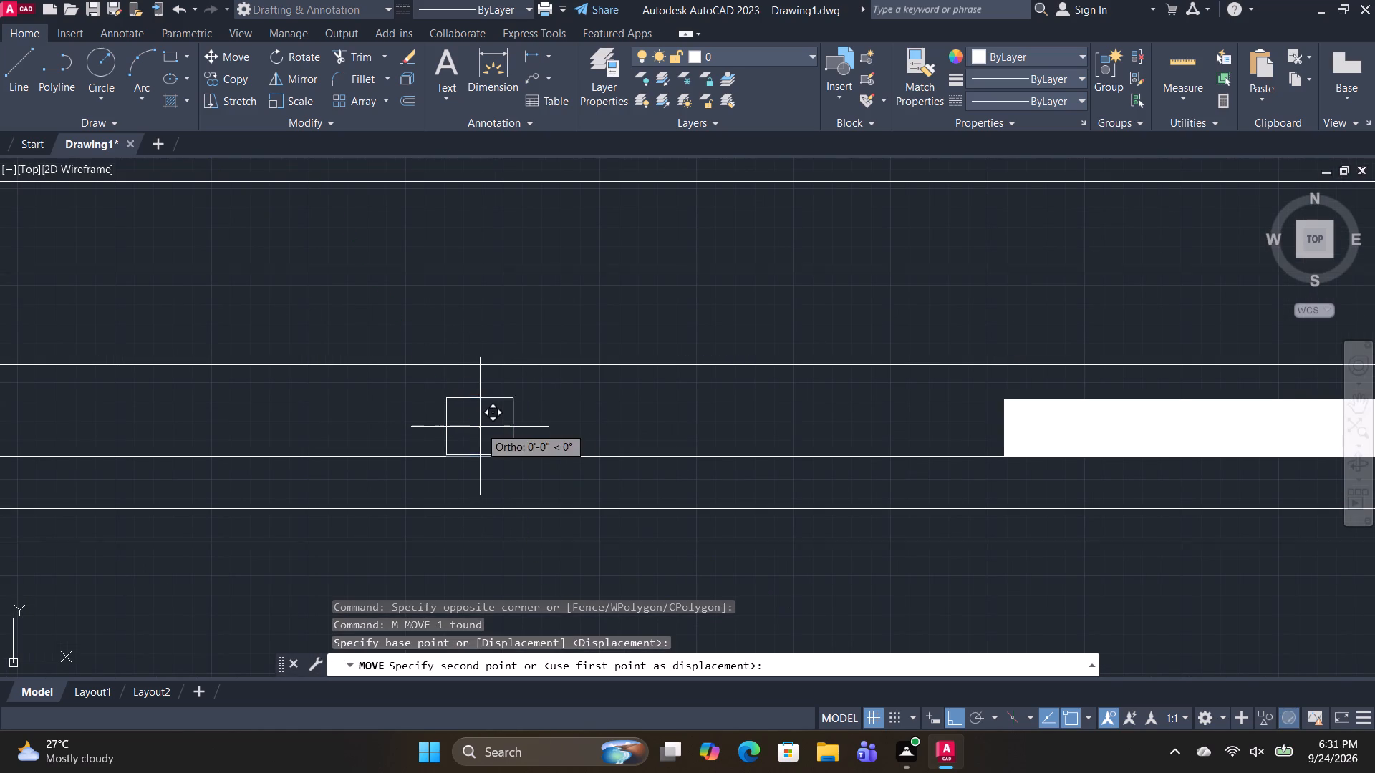
click(480, 409)
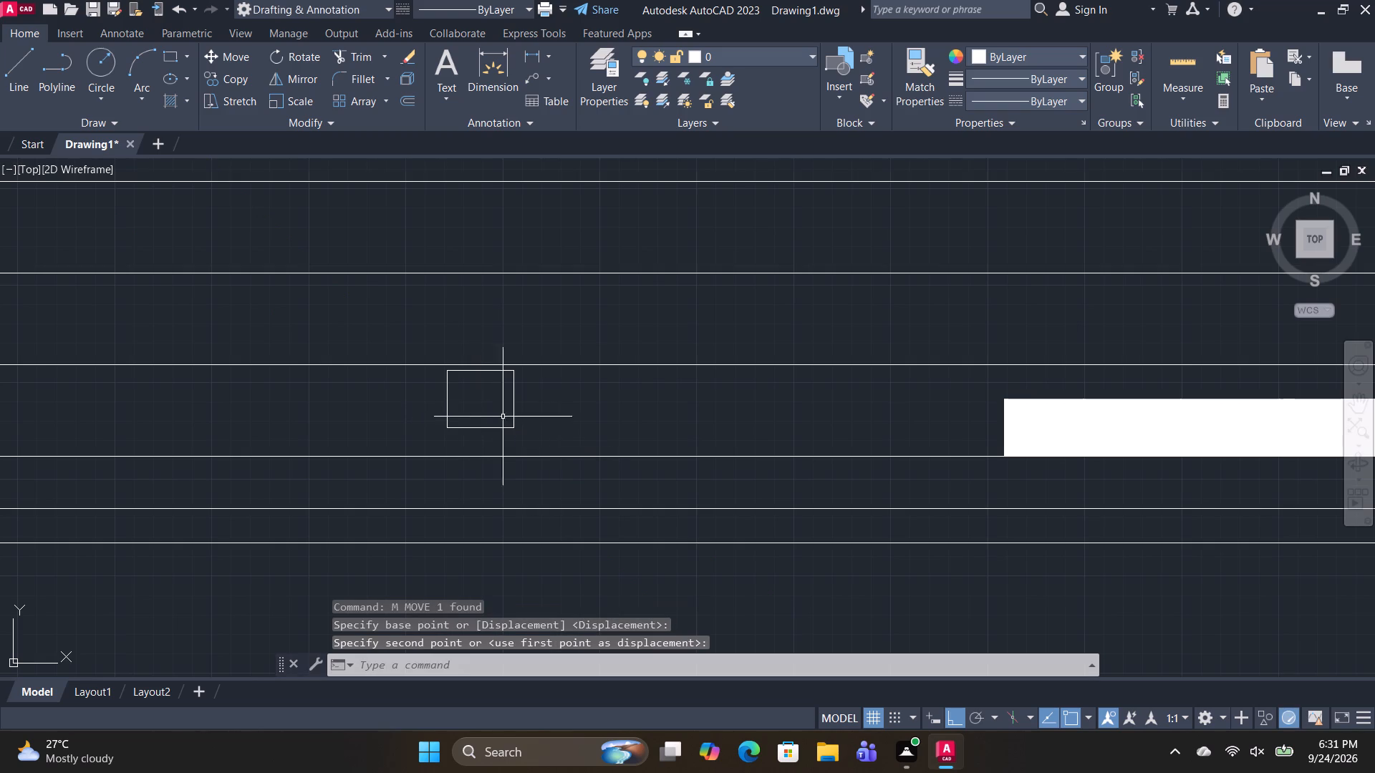
Offset the facade's right edge inward by the picked distance between the top storey's vertical partition and the left edge.
scroll(491, 407, down, 3)
scroll(559, 457, down, 2)
middle_drag(556, 474, 608, 495)
scroll(605, 465, down, 1)
middle_drag(588, 437, 589, 525)
scroll(646, 411, down, 1)
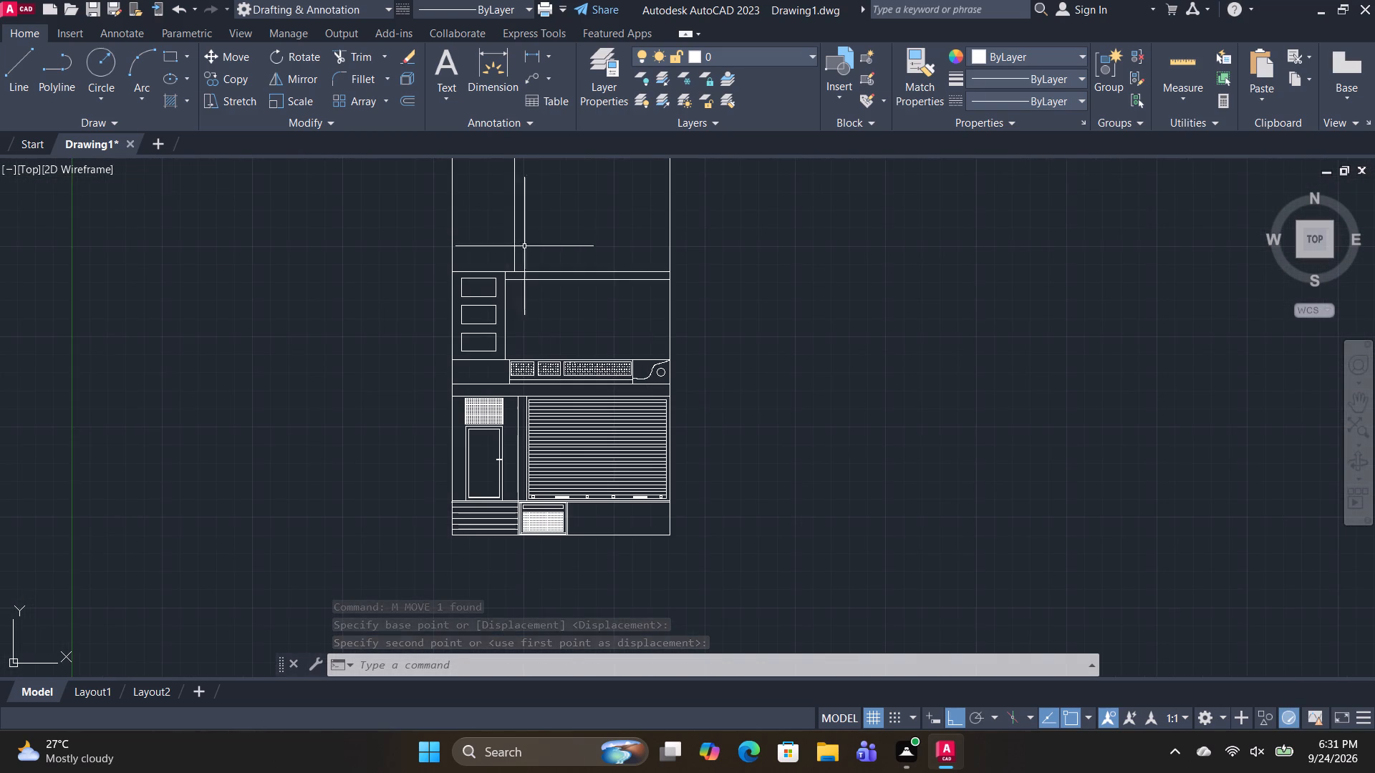
middle_drag(530, 281, 493, 379)
text(OT)
key(BackSpace)
key(space)
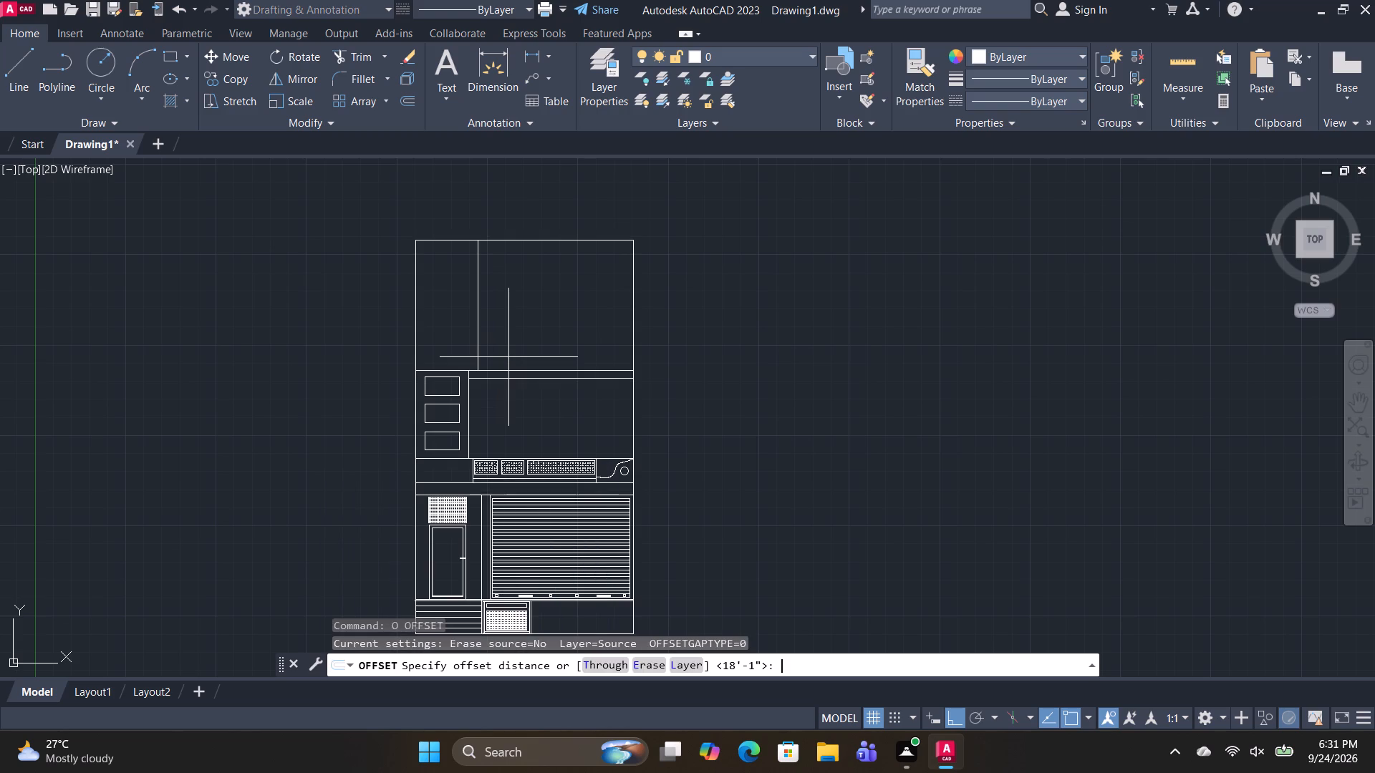
click(477, 369)
click(418, 372)
click(633, 346)
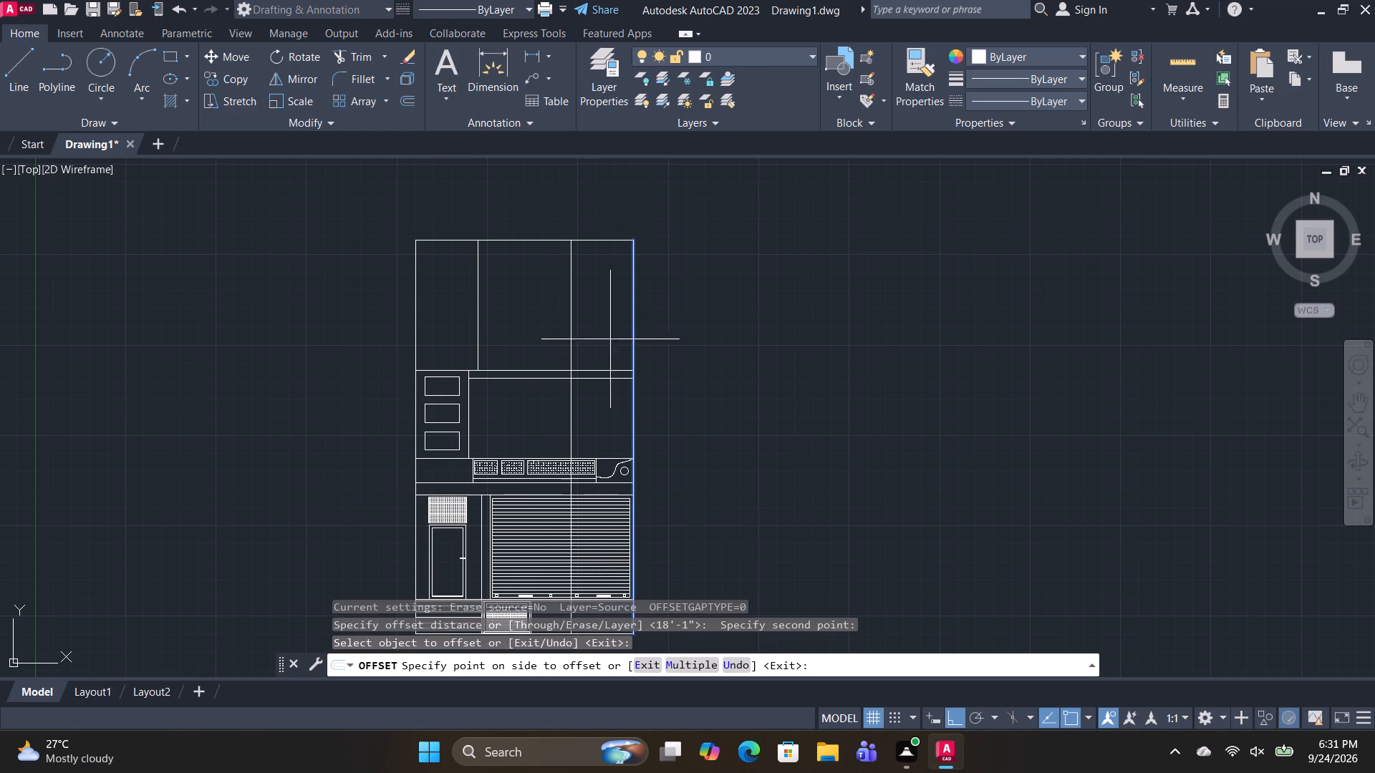
click(571, 326)
key(Escape)
Trim the offset line at the top storey's base line and delete its remainder running down through the lower floors.
text(TR)
key(space)
scroll(551, 371, up, 2)
click(590, 381)
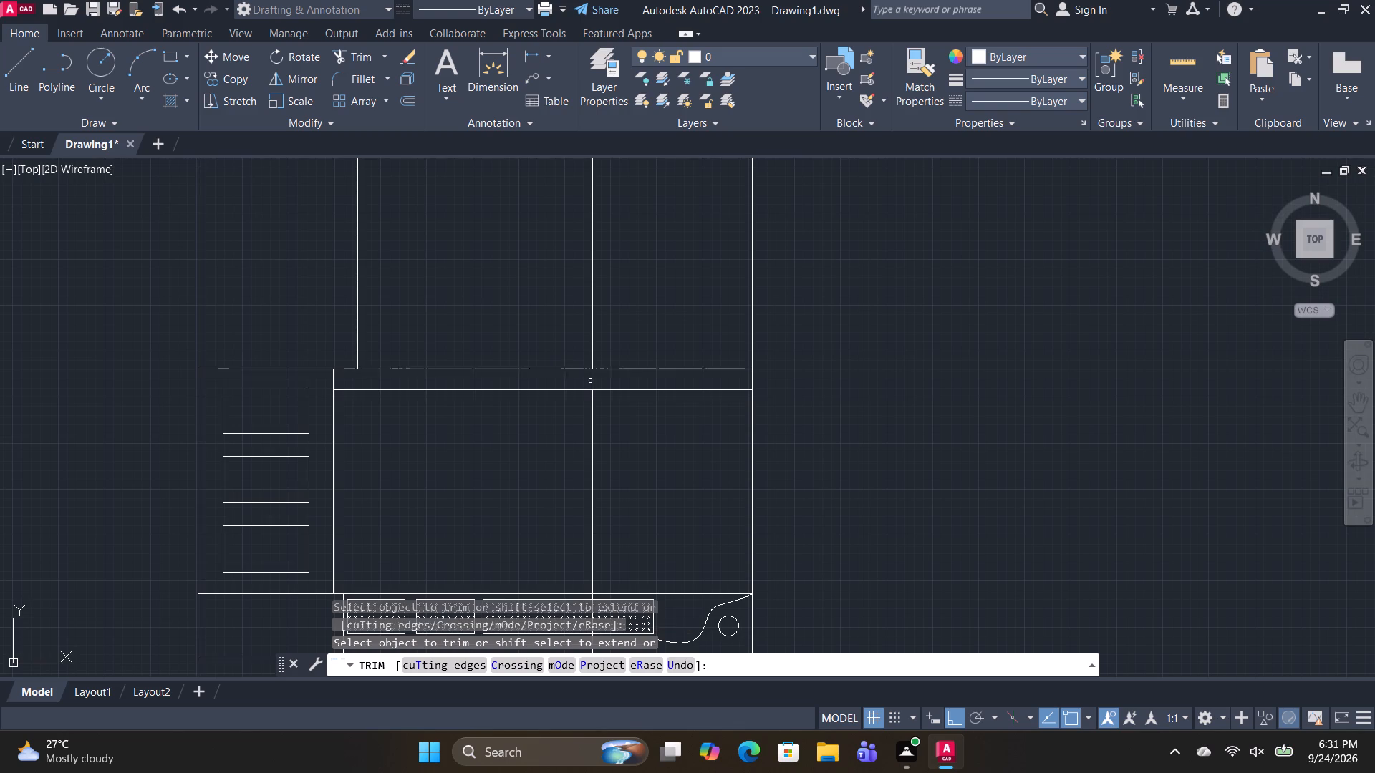
key(space)
click(610, 454)
click(549, 441)
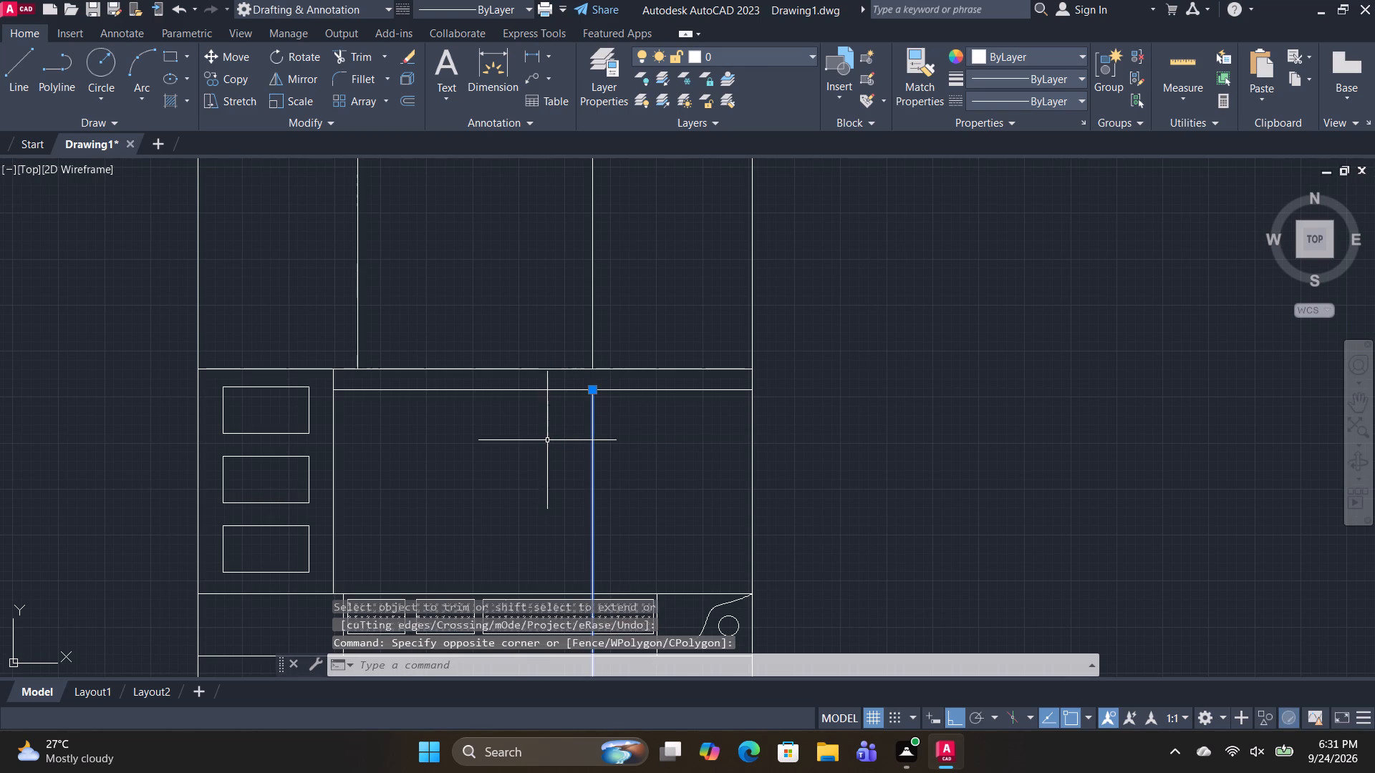
key(Delete)
Draw a tall rectangle in the top storey's middle bay, from the base line up to just below the facade's top edge.
scroll(576, 435, down, 1)
middle_drag(522, 376, 522, 424)
scroll(486, 422, up, 1)
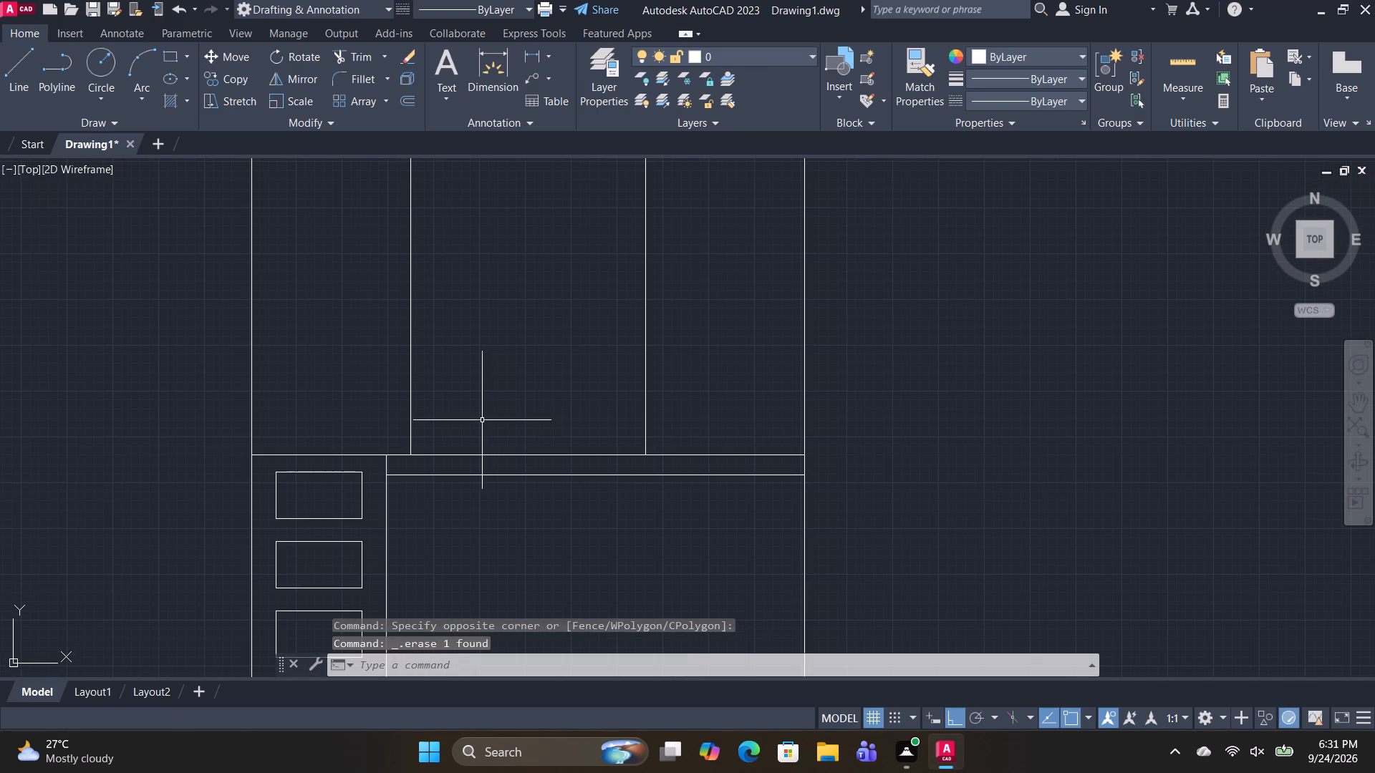
key(r)
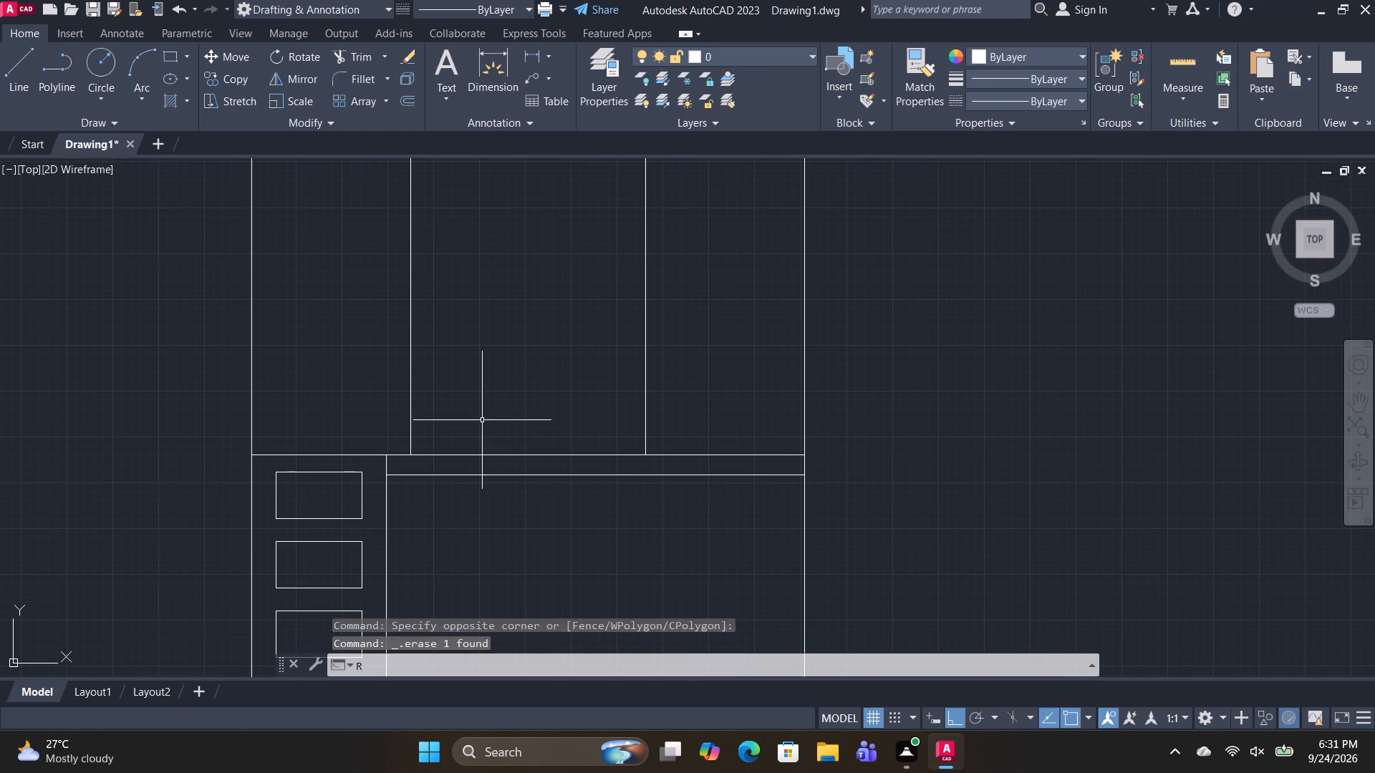
text(EC)
key(space)
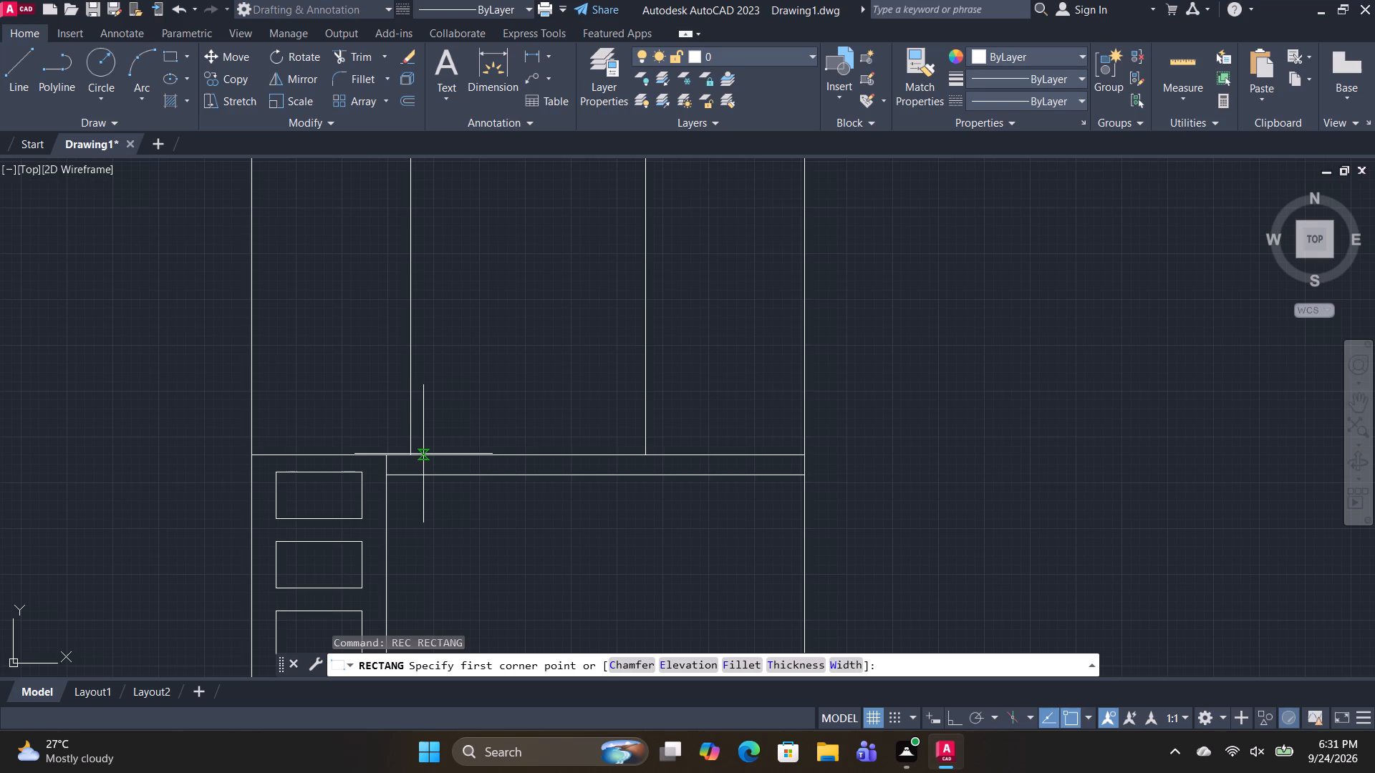
scroll(423, 453, up, 1)
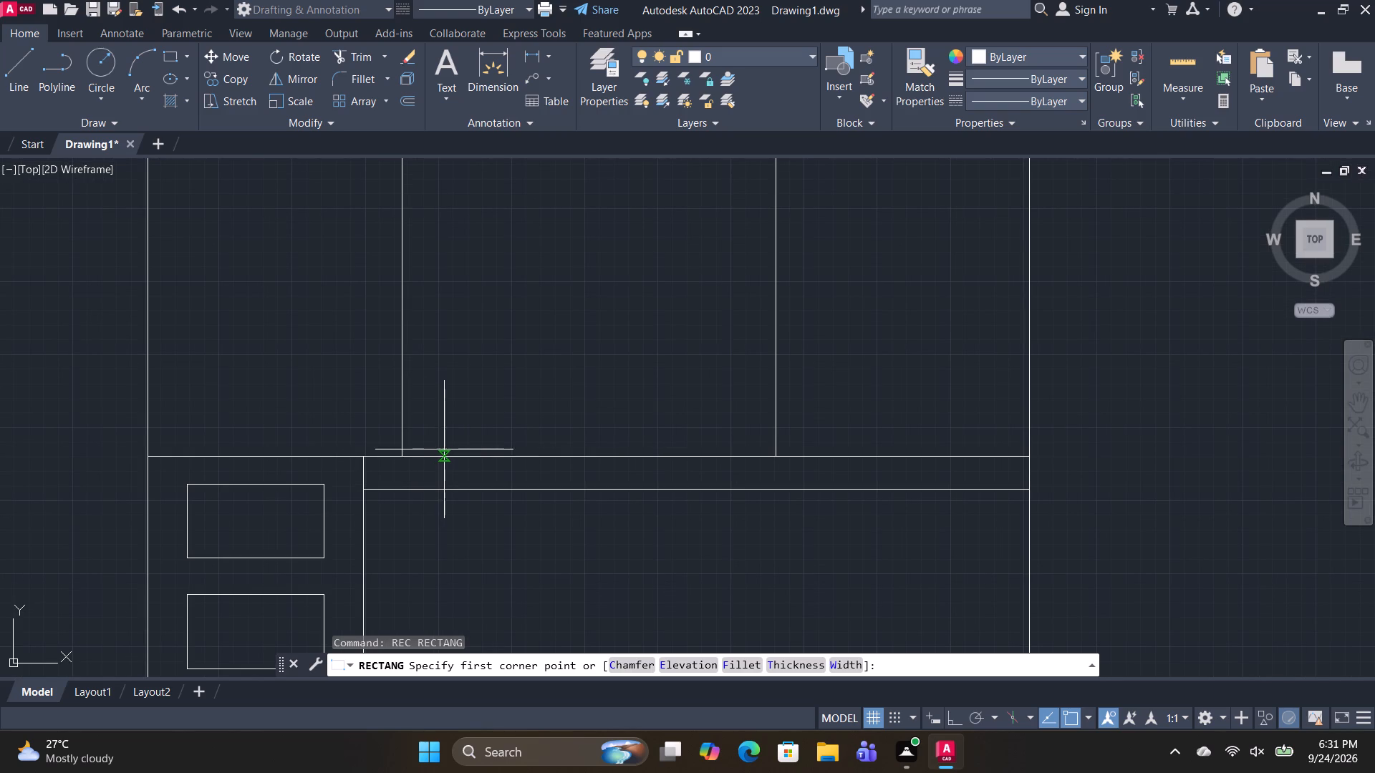
click(438, 454)
middle_drag(642, 319, 644, 414)
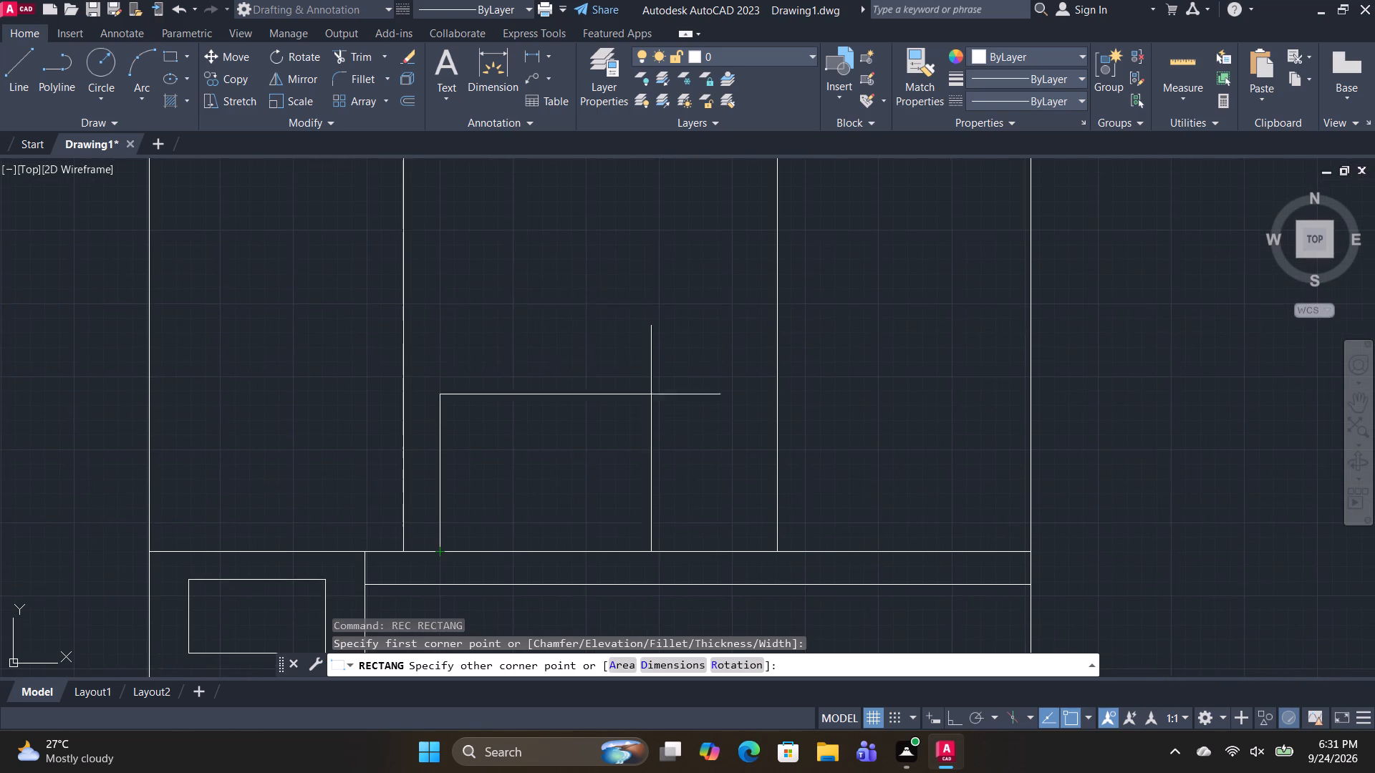
middle_drag(713, 240, 721, 336)
scroll(721, 244, down, 1)
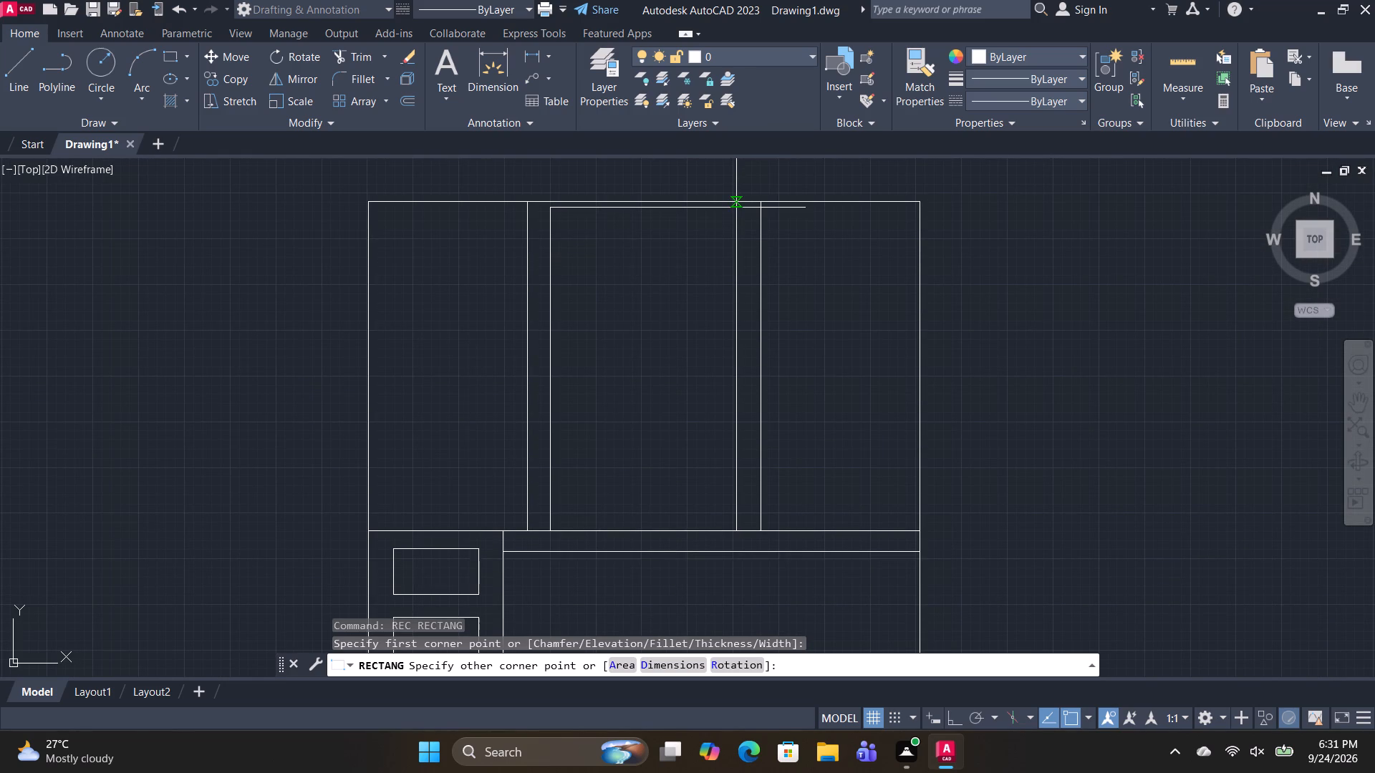
scroll(736, 210, up, 3)
click(735, 209)
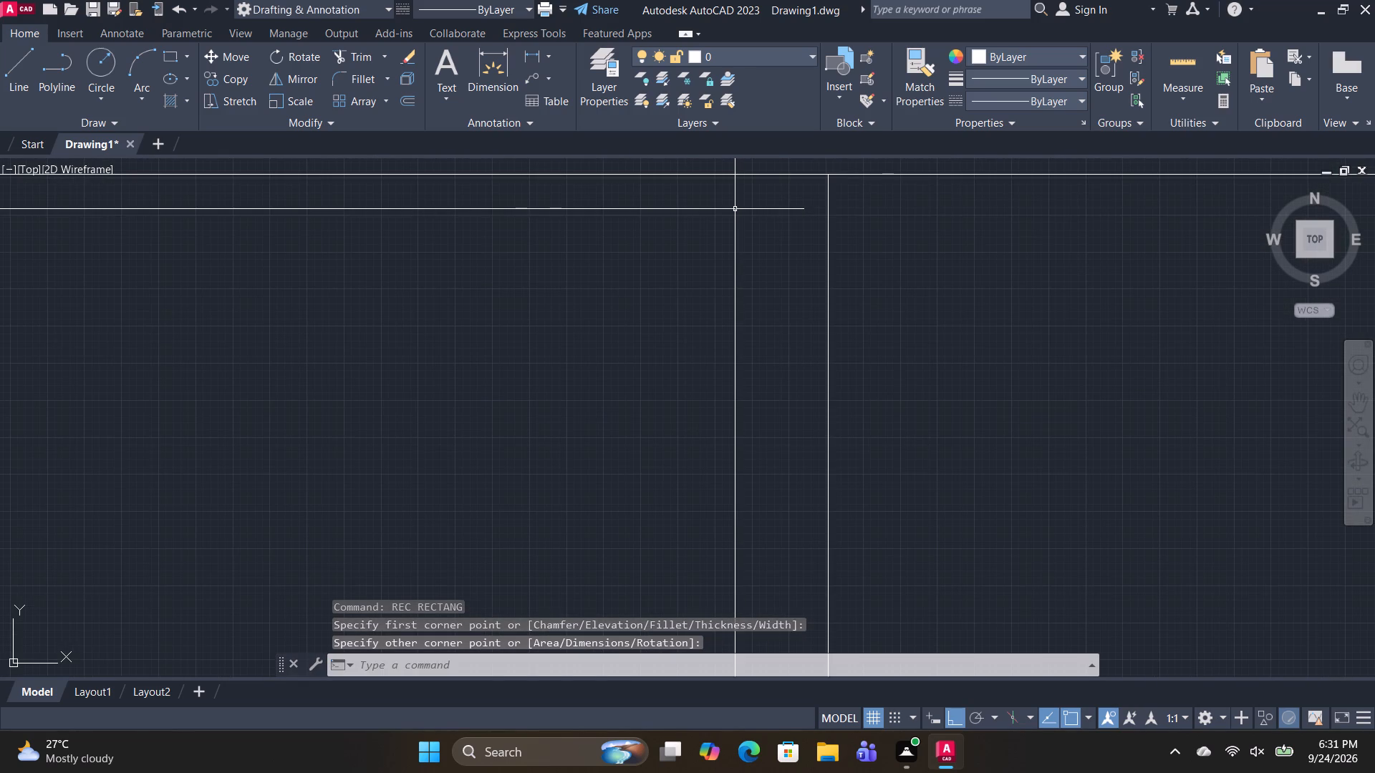
Offset the tall rectangle slightly inward with the Through option to form a thin window frame.
scroll(656, 302, down, 3)
click(689, 307)
click(615, 323)
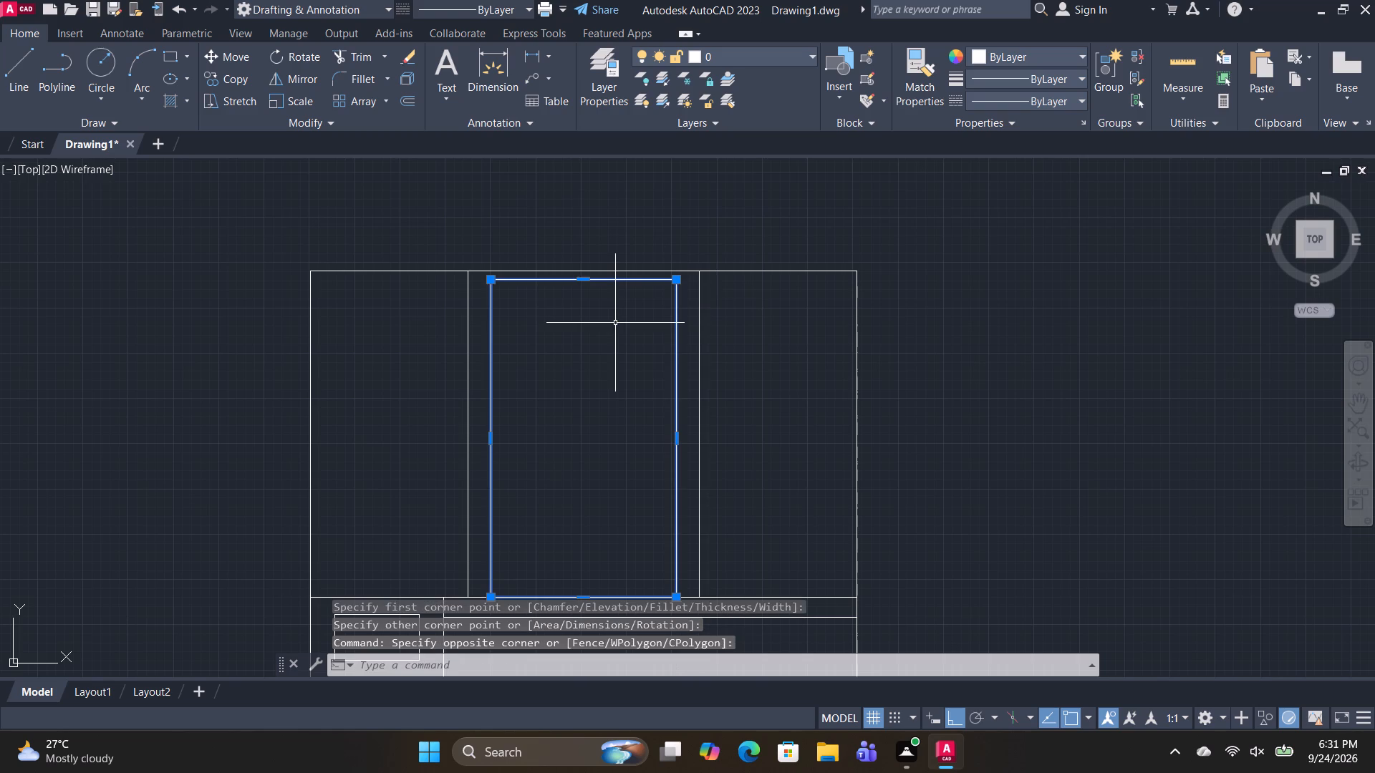
text(O)
key(space)
text(T)
key(space)
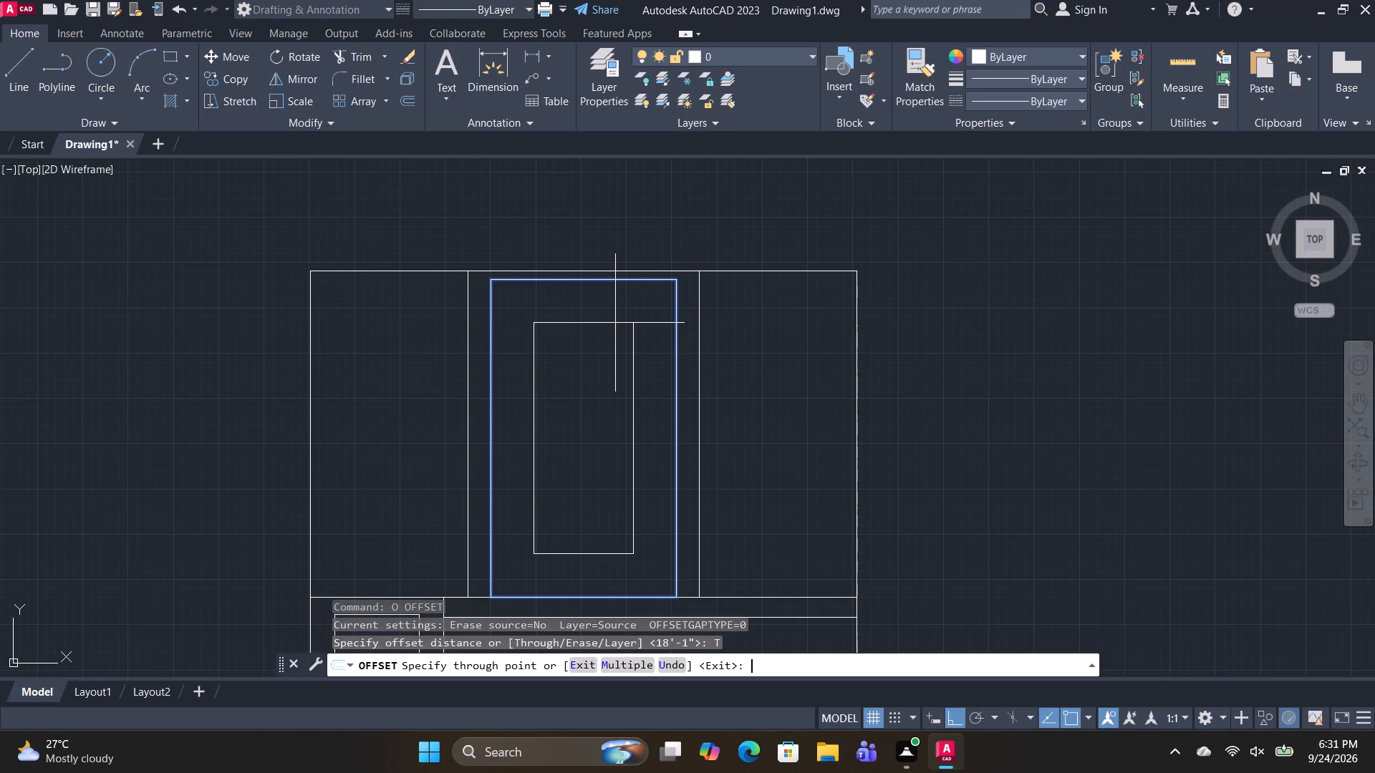
scroll(614, 323, up, 1)
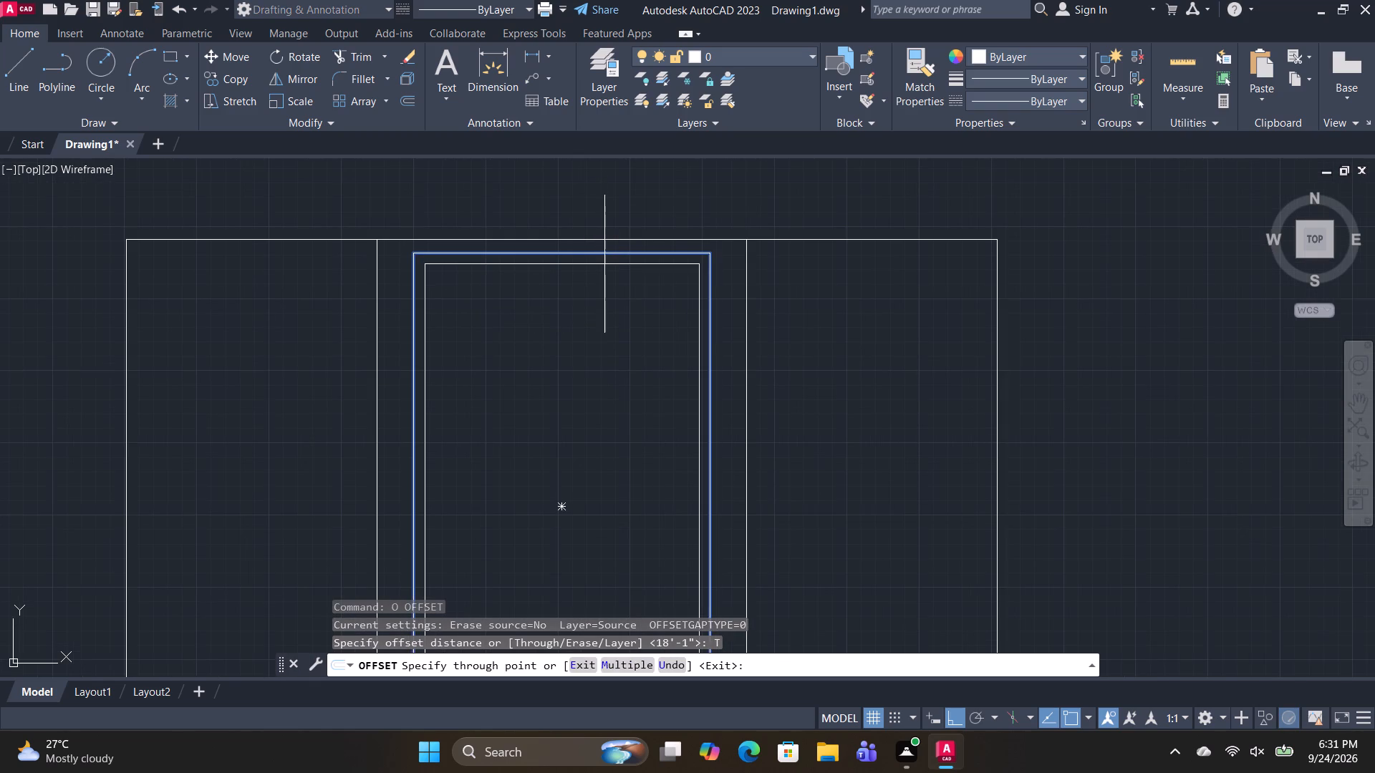
scroll(603, 260, up, 2)
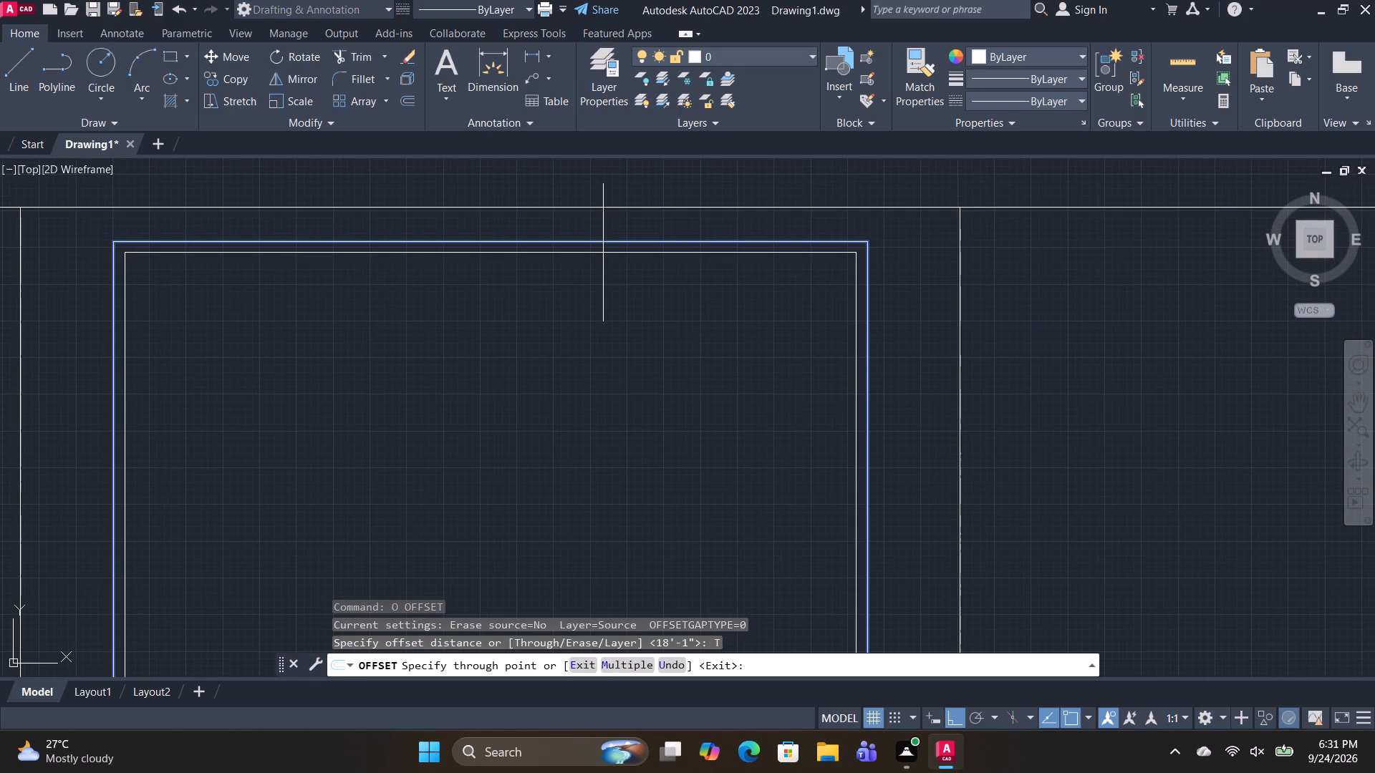
click(603, 253)
scroll(799, 320, down, 2)
middle_drag(751, 399, 742, 271)
scroll(664, 419, down, 2)
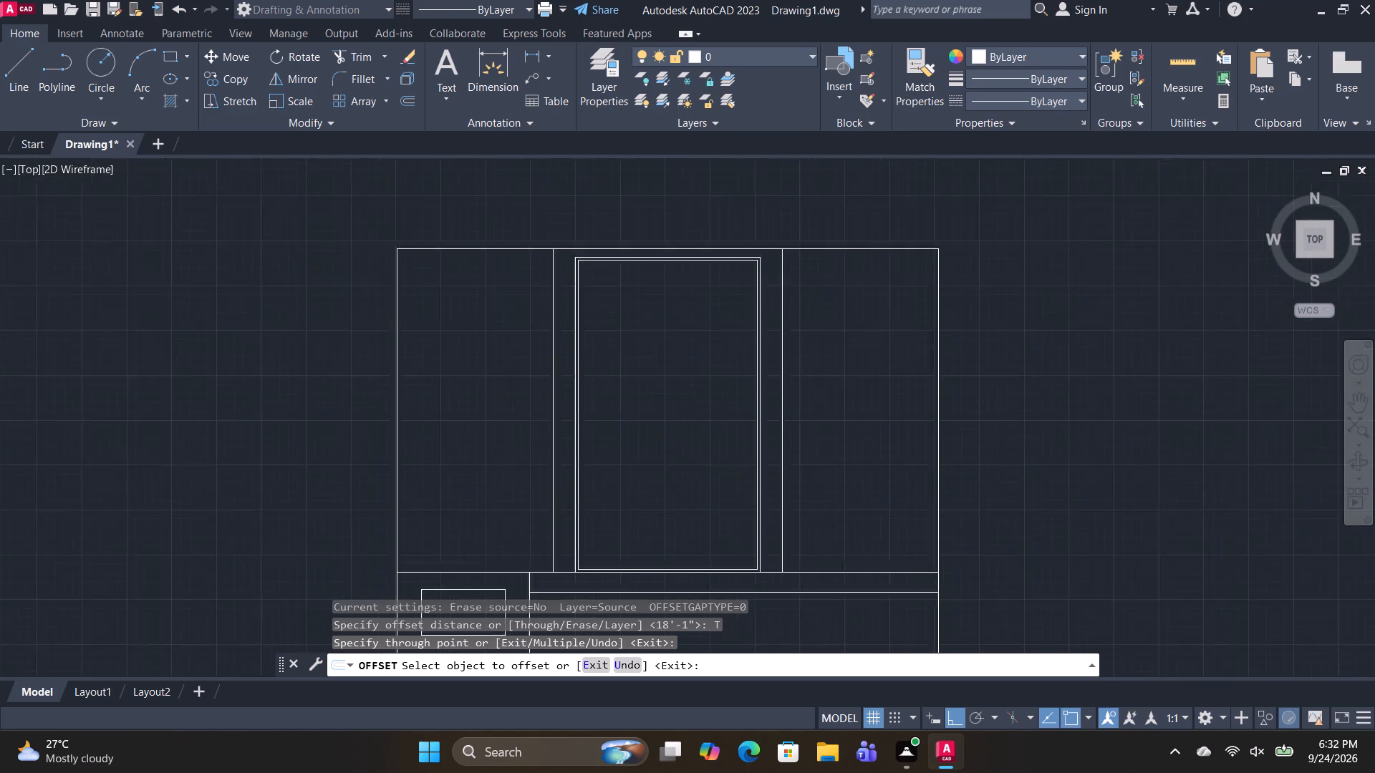
middle_drag(675, 456, 645, 344)
scroll(629, 388, up, 2)
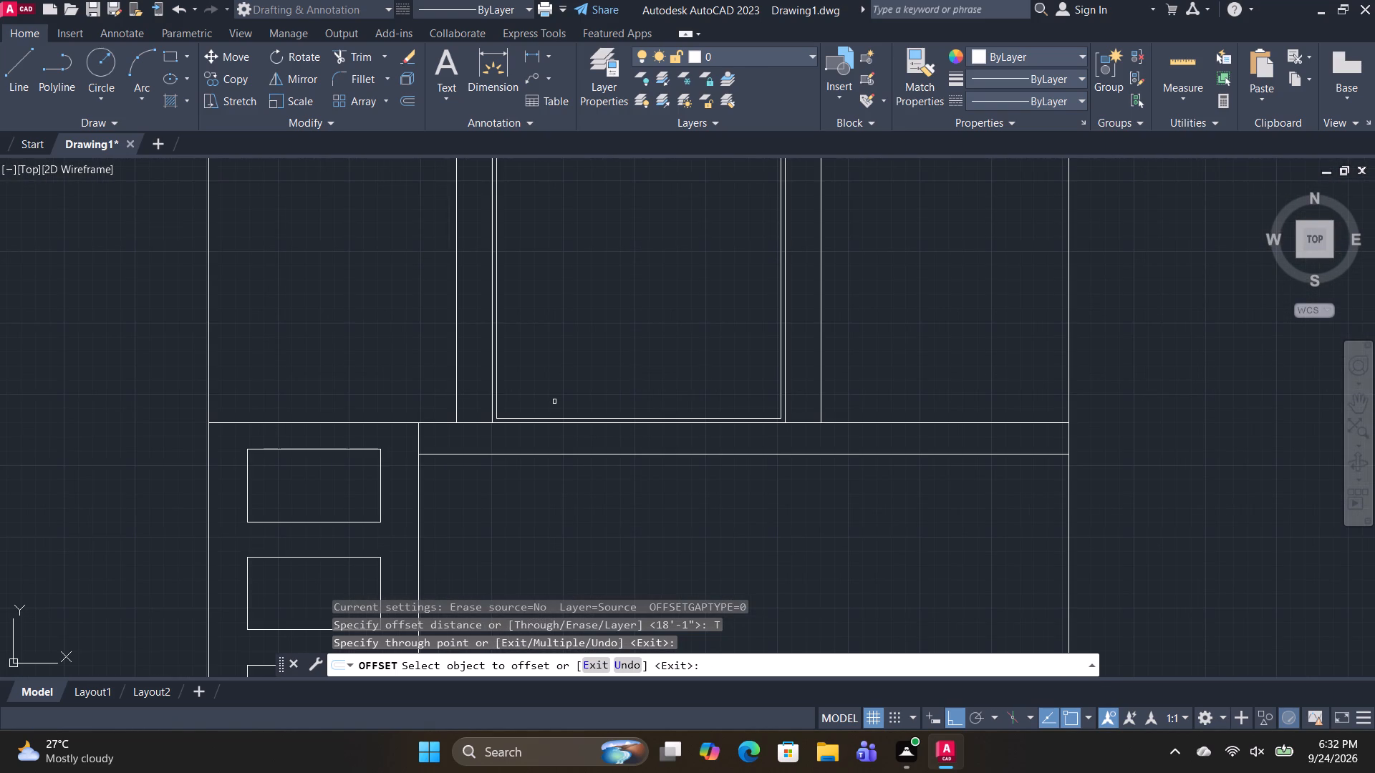
key(space)
Explode both rectangles of the middle bay's window frame.
drag(530, 374, 521, 371)
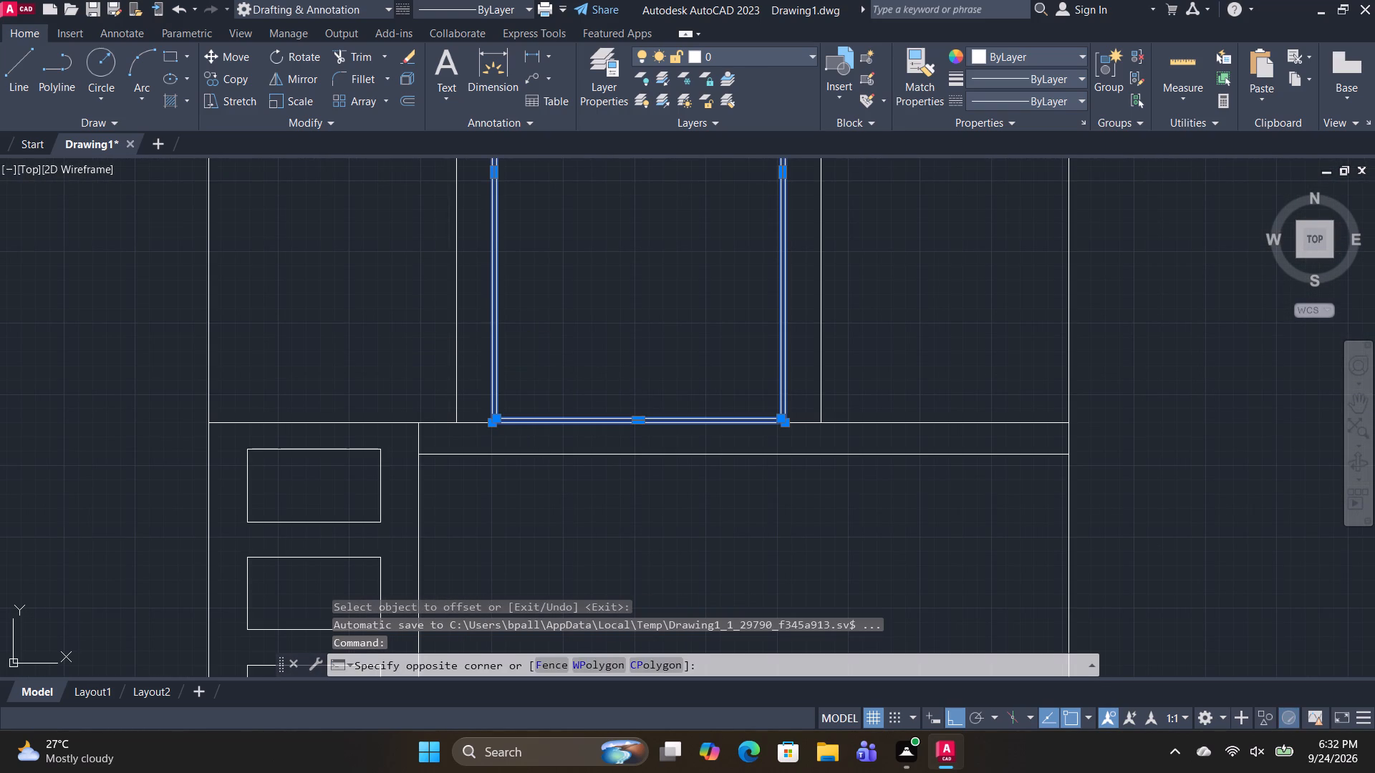
click(474, 331)
text(X)
key(space)
Offset the frame's inner left line through two points to divide the opening into three roughly equal vertical panels.
text(O)
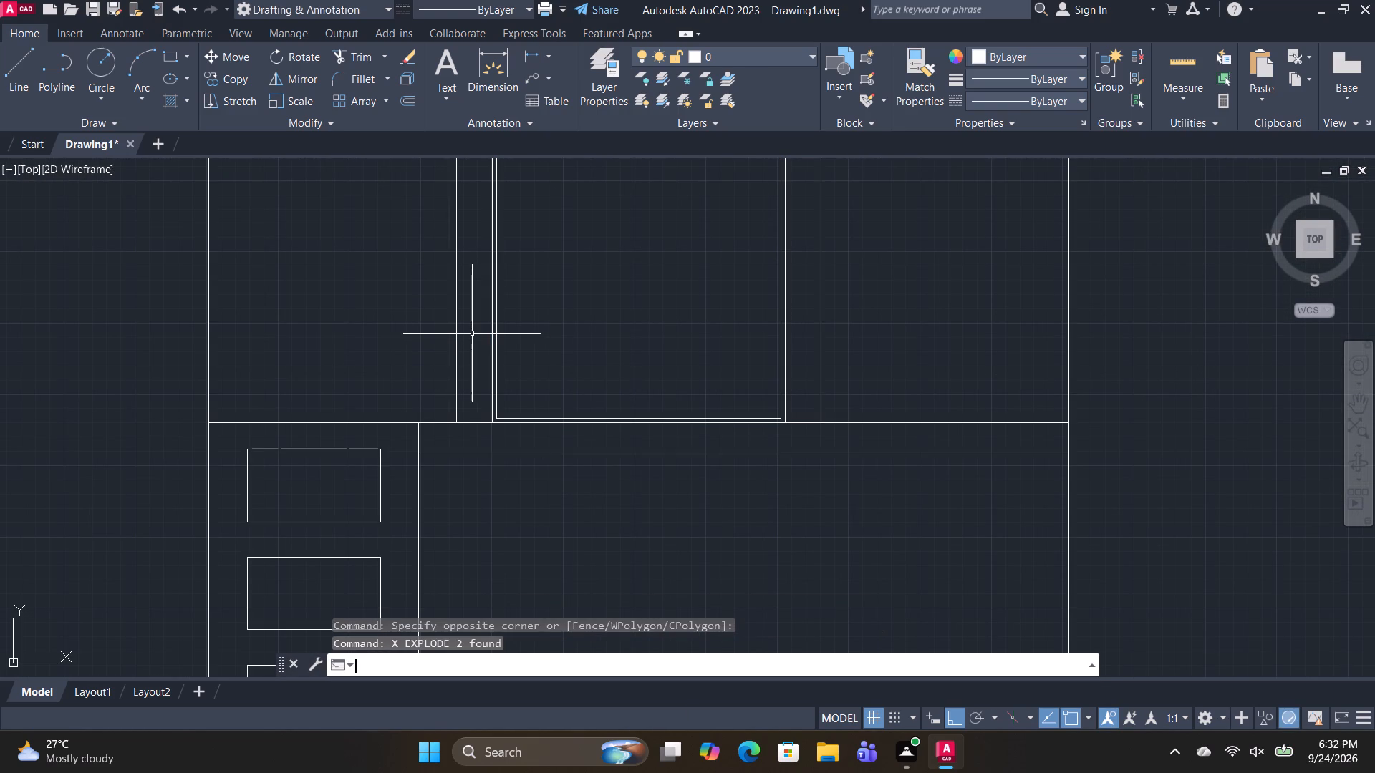
key(space)
text(T)
key(space)
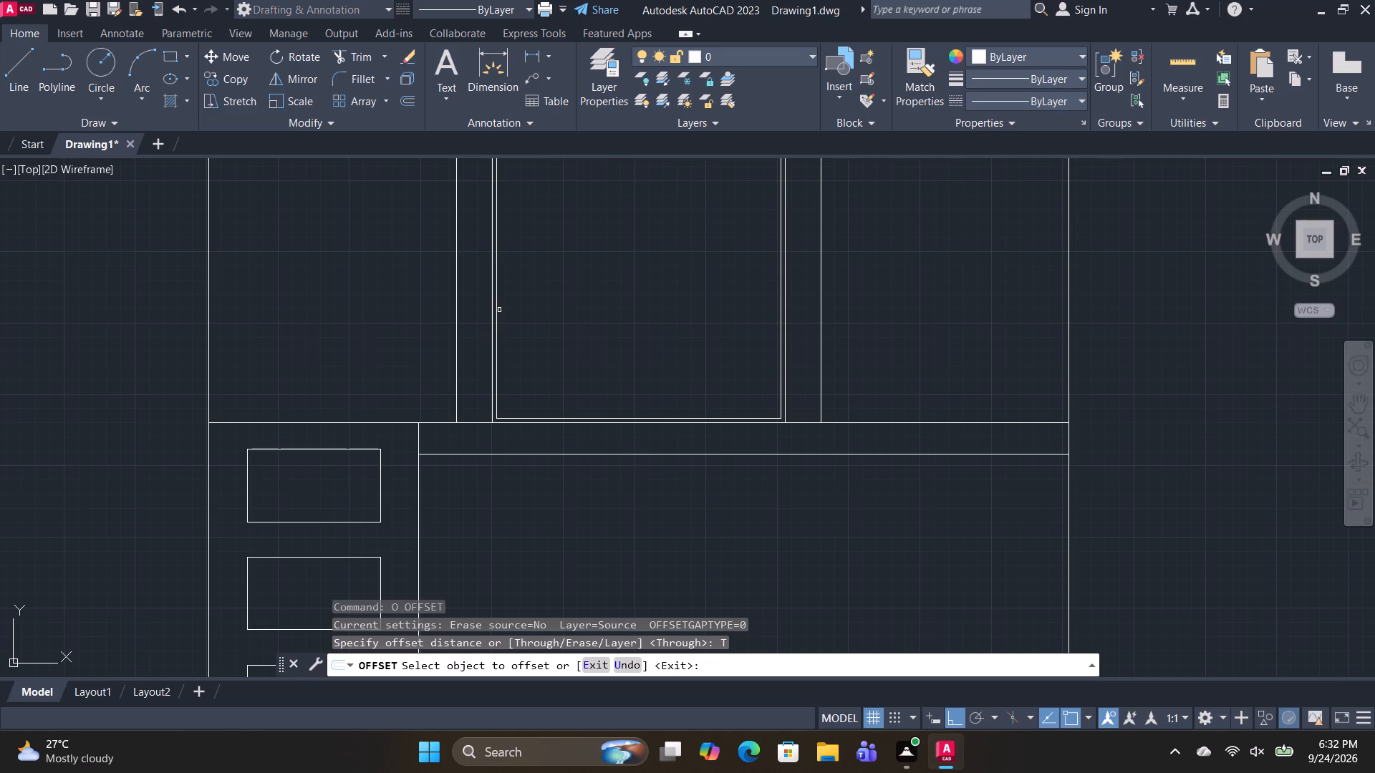
click(498, 310)
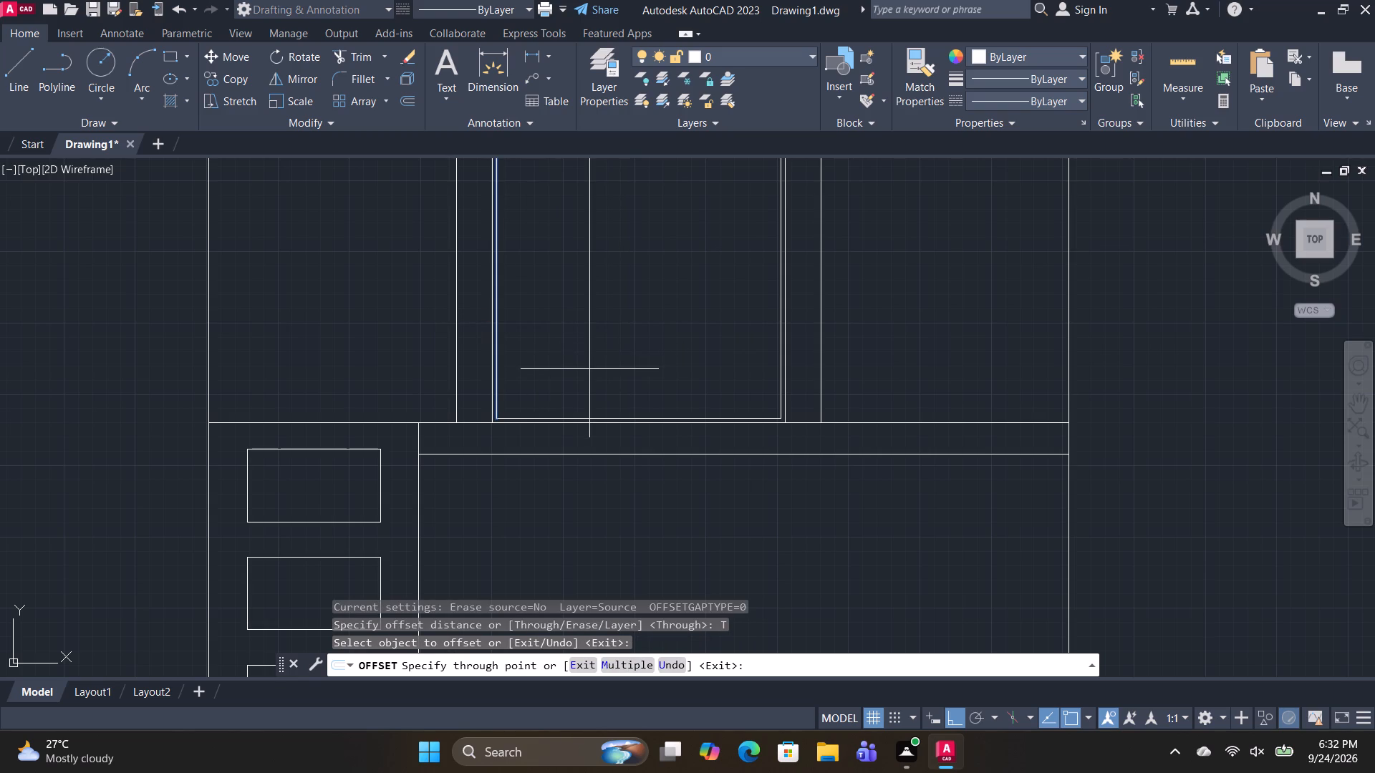
click(592, 368)
click(592, 369)
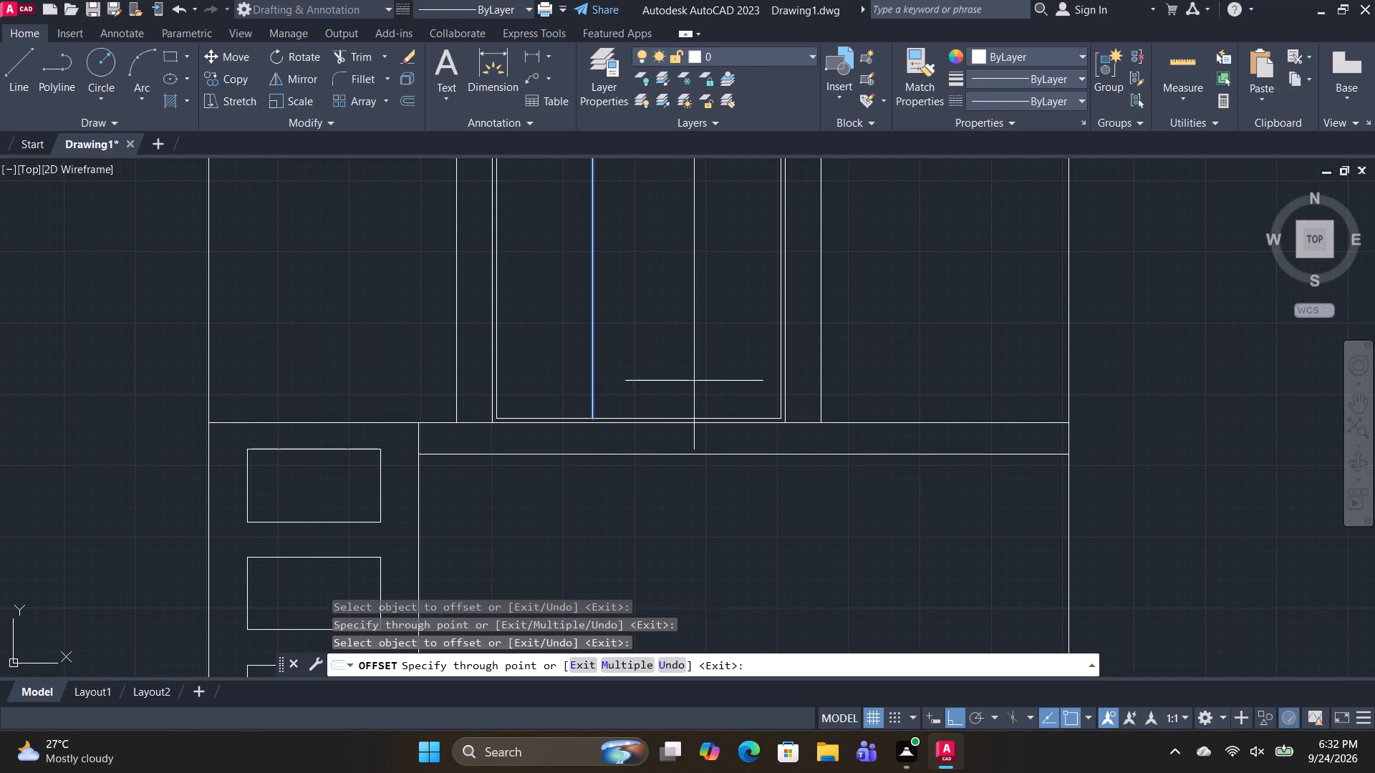
click(689, 369)
Offset the frame's inner top line down to about a fifth of the window height, and again just below for a double-line transom.
scroll(702, 385, down, 2)
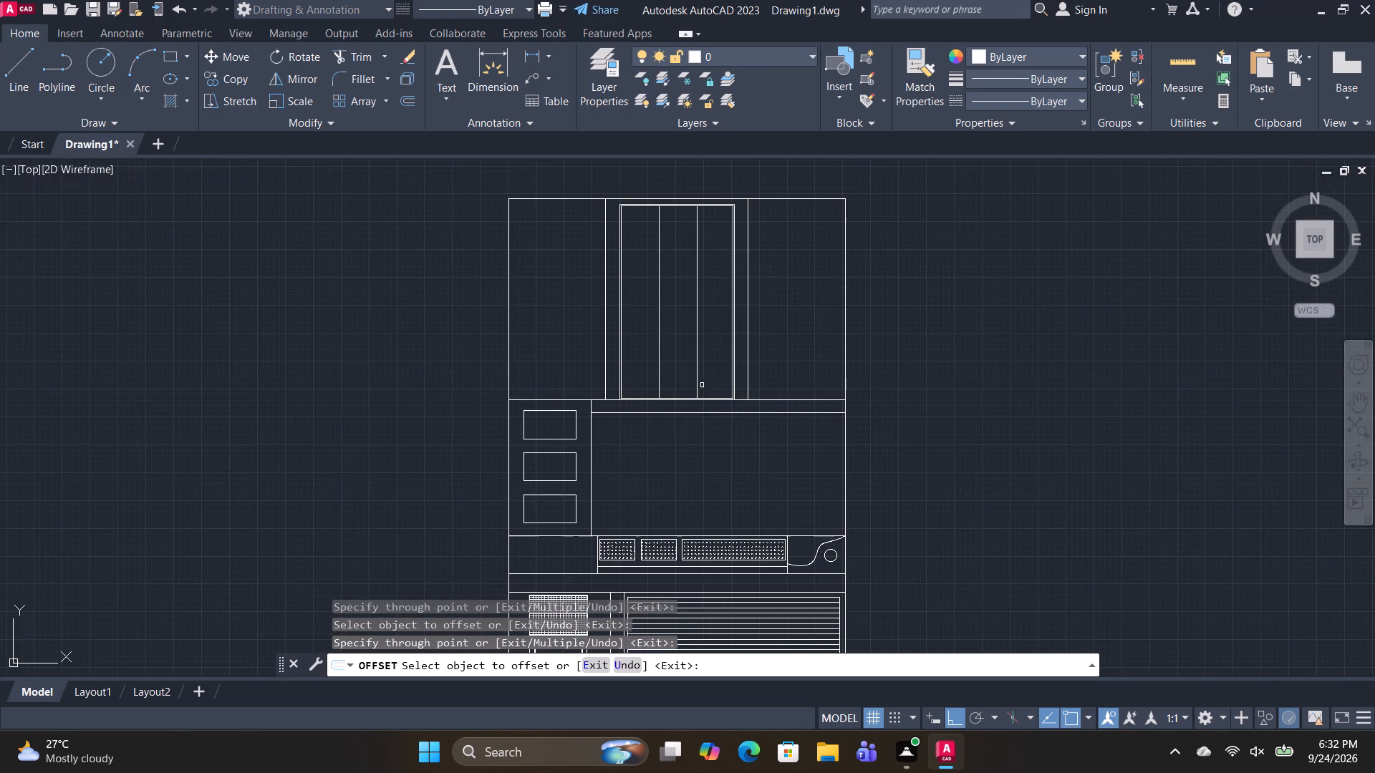
middle_drag(714, 379, 680, 470)
scroll(652, 320, up, 1)
click(640, 282)
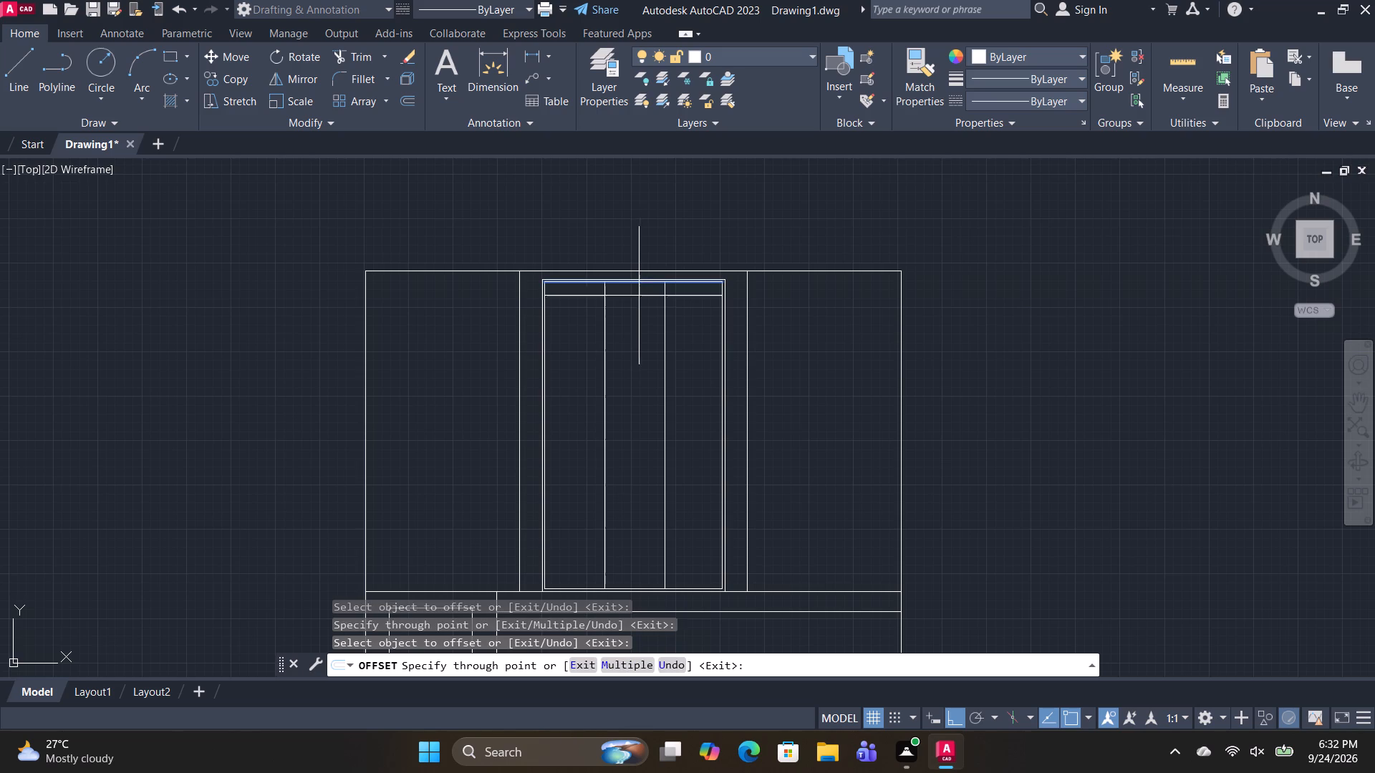
click(639, 346)
click(637, 346)
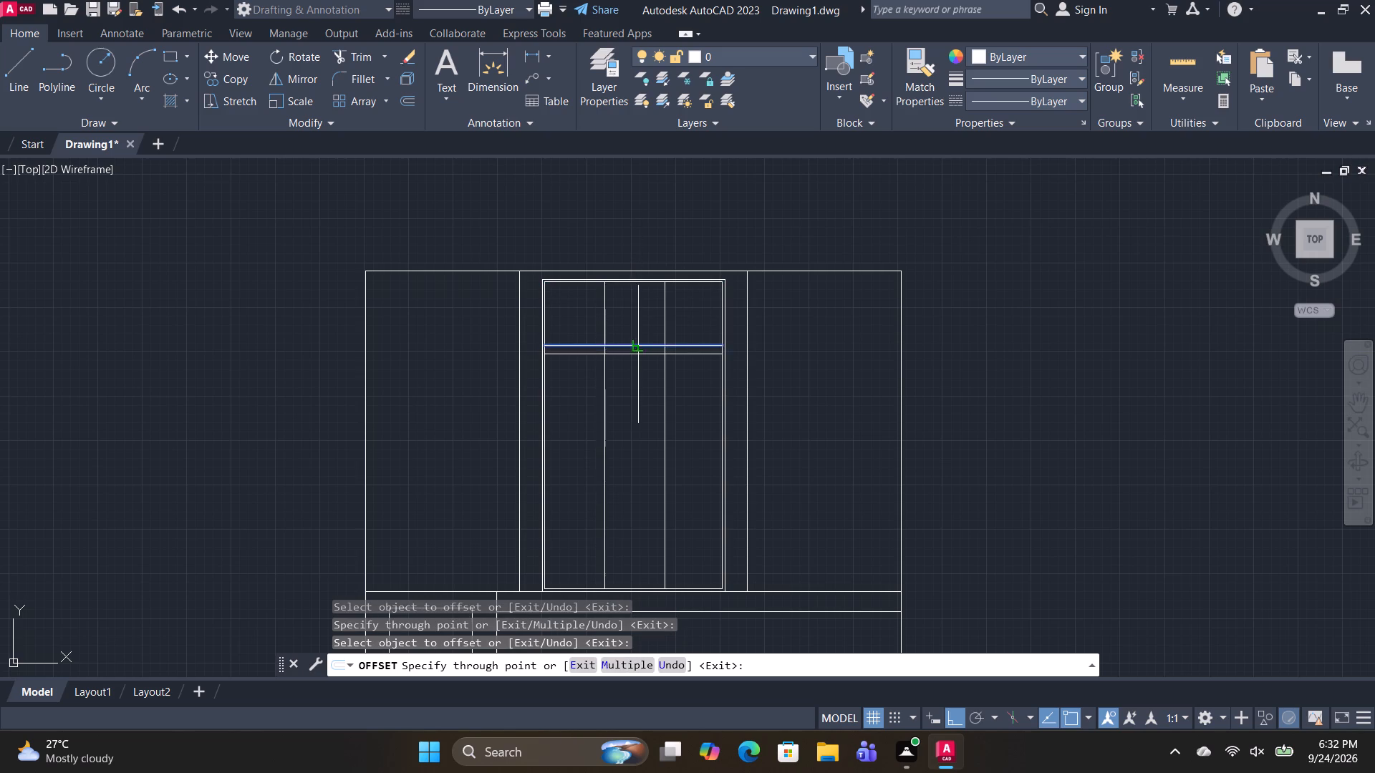
scroll(639, 353, up, 7)
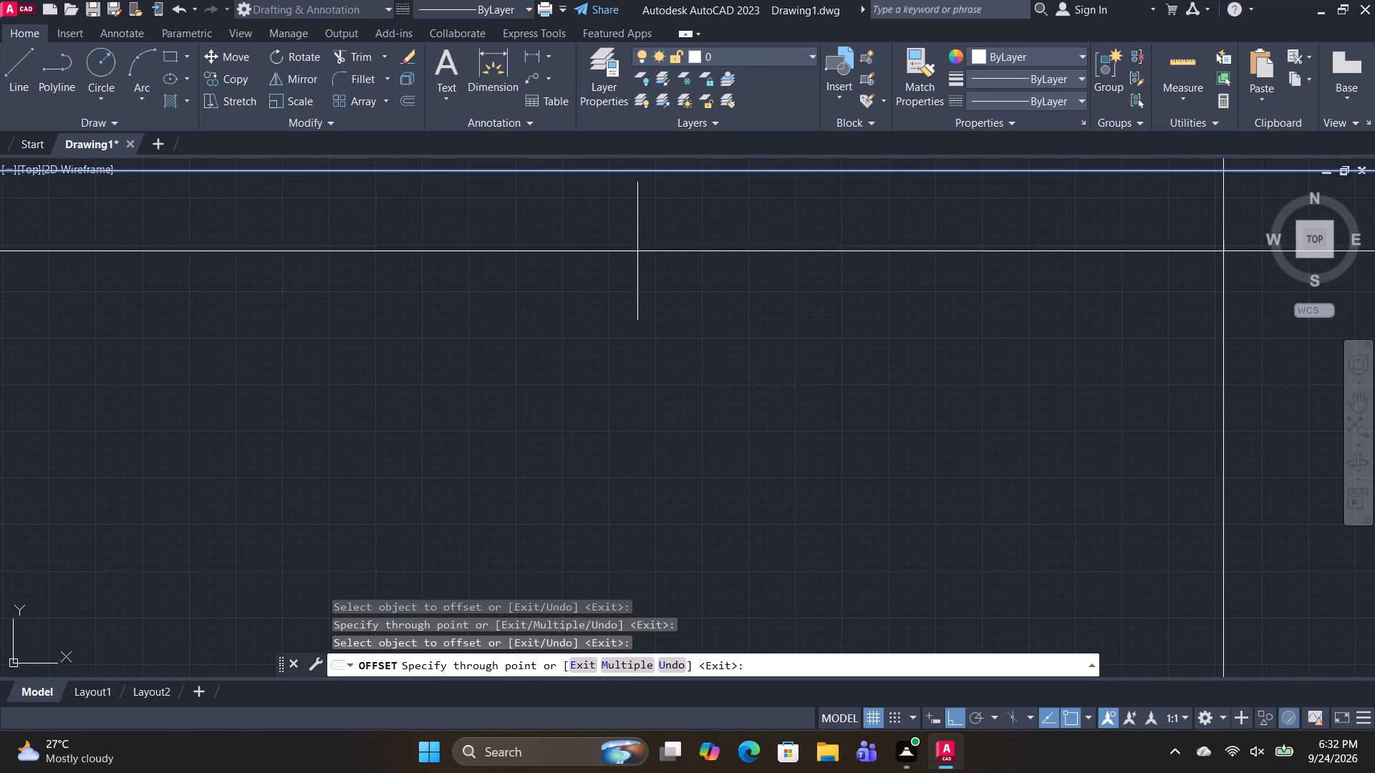
click(637, 245)
scroll(646, 284, down, 4)
key(Escape)
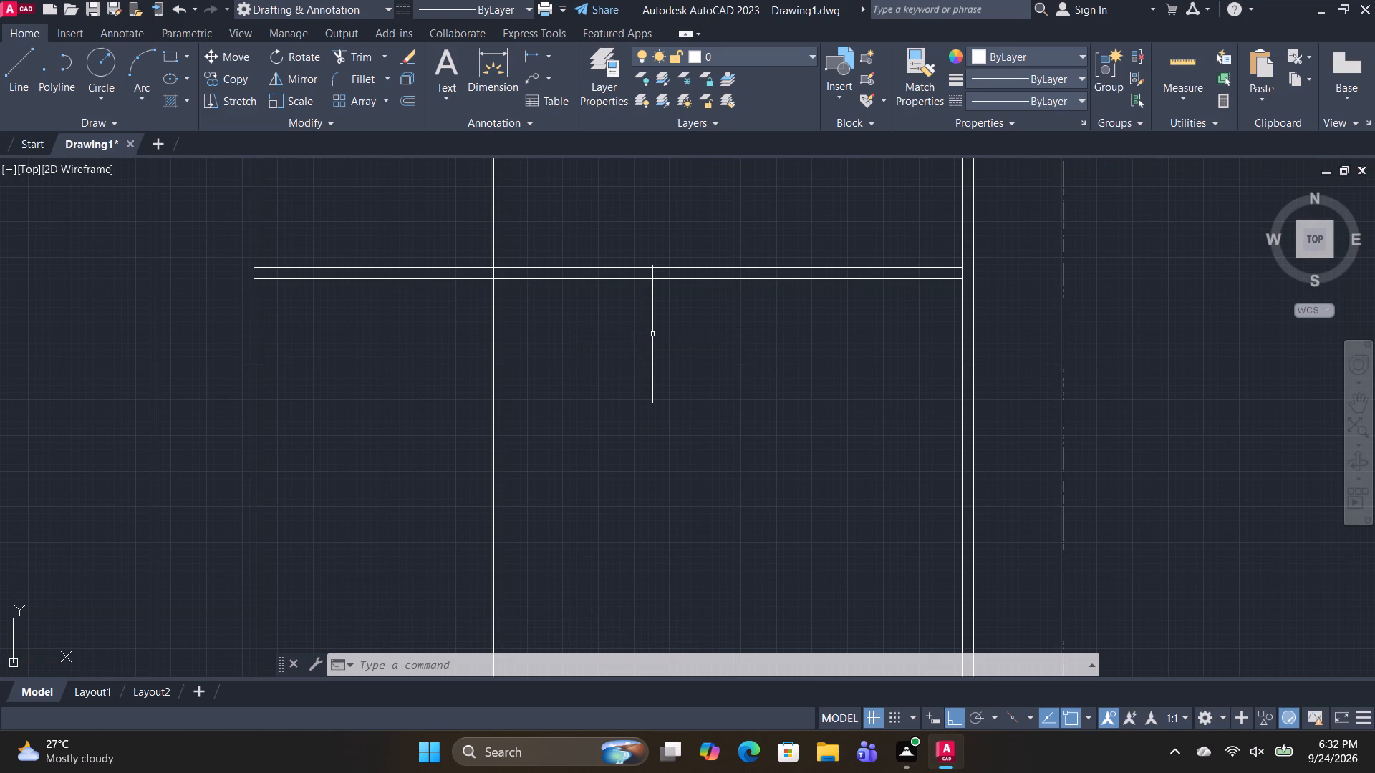
Offset each of the two vertical dividers slightly to its right with the Through option to make double-line mullions.
scroll(652, 334, down, 1)
click(583, 404)
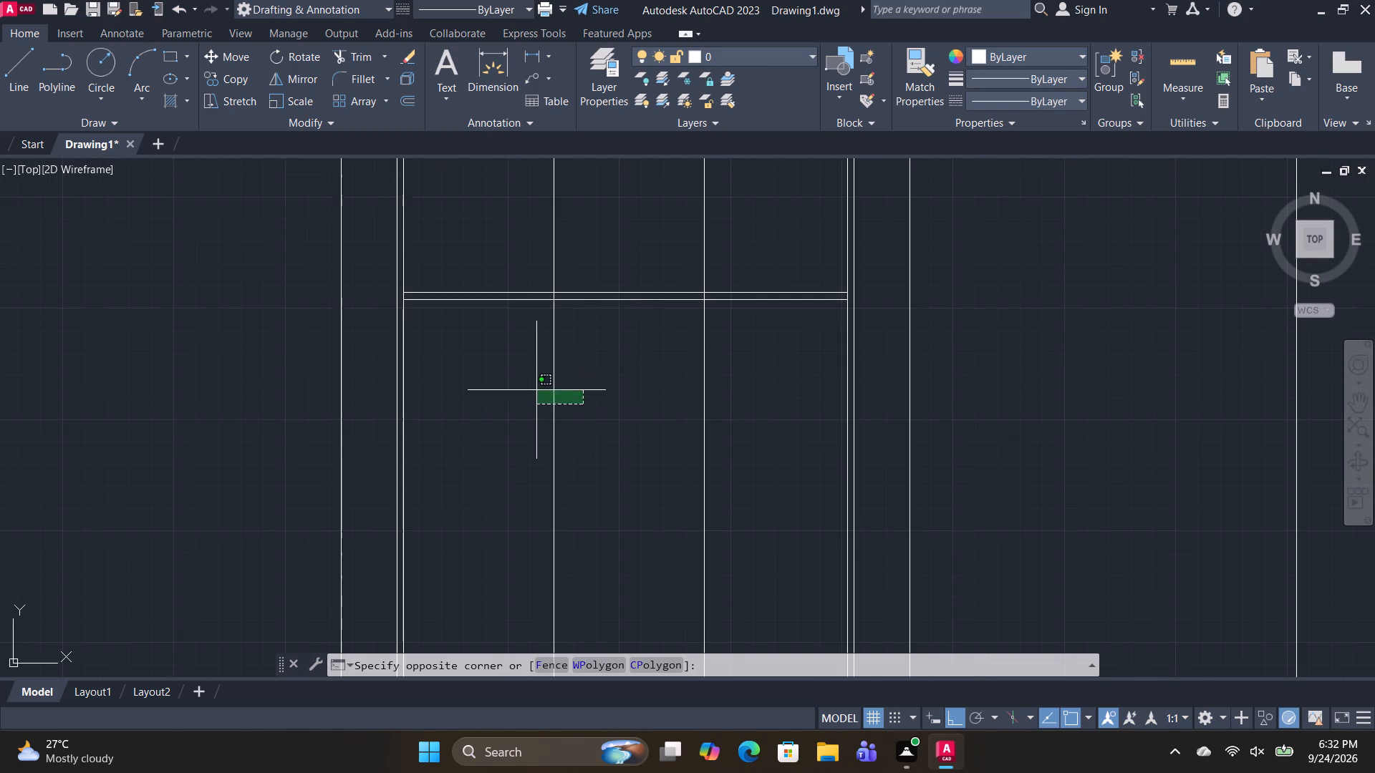
click(536, 390)
text(O T)
key(space)
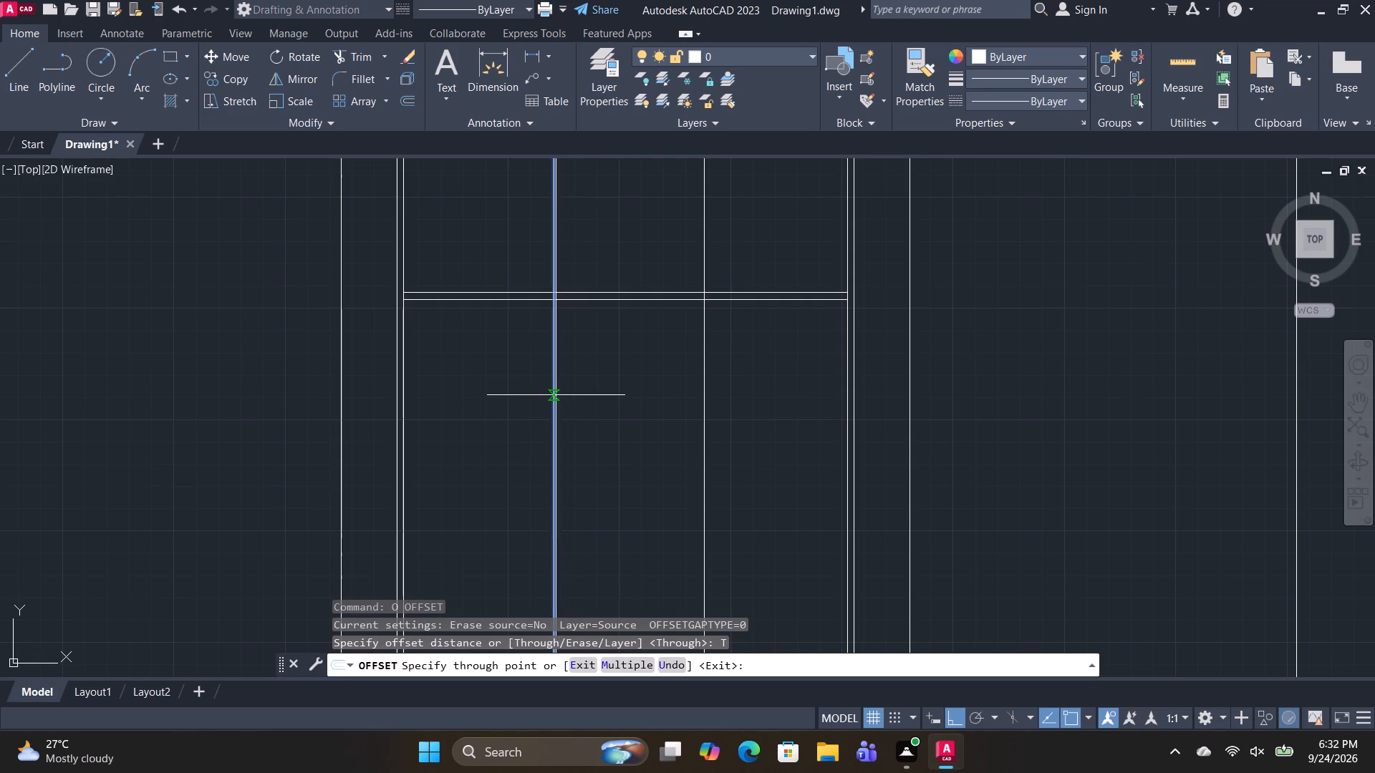
scroll(556, 394, up, 2)
click(556, 394)
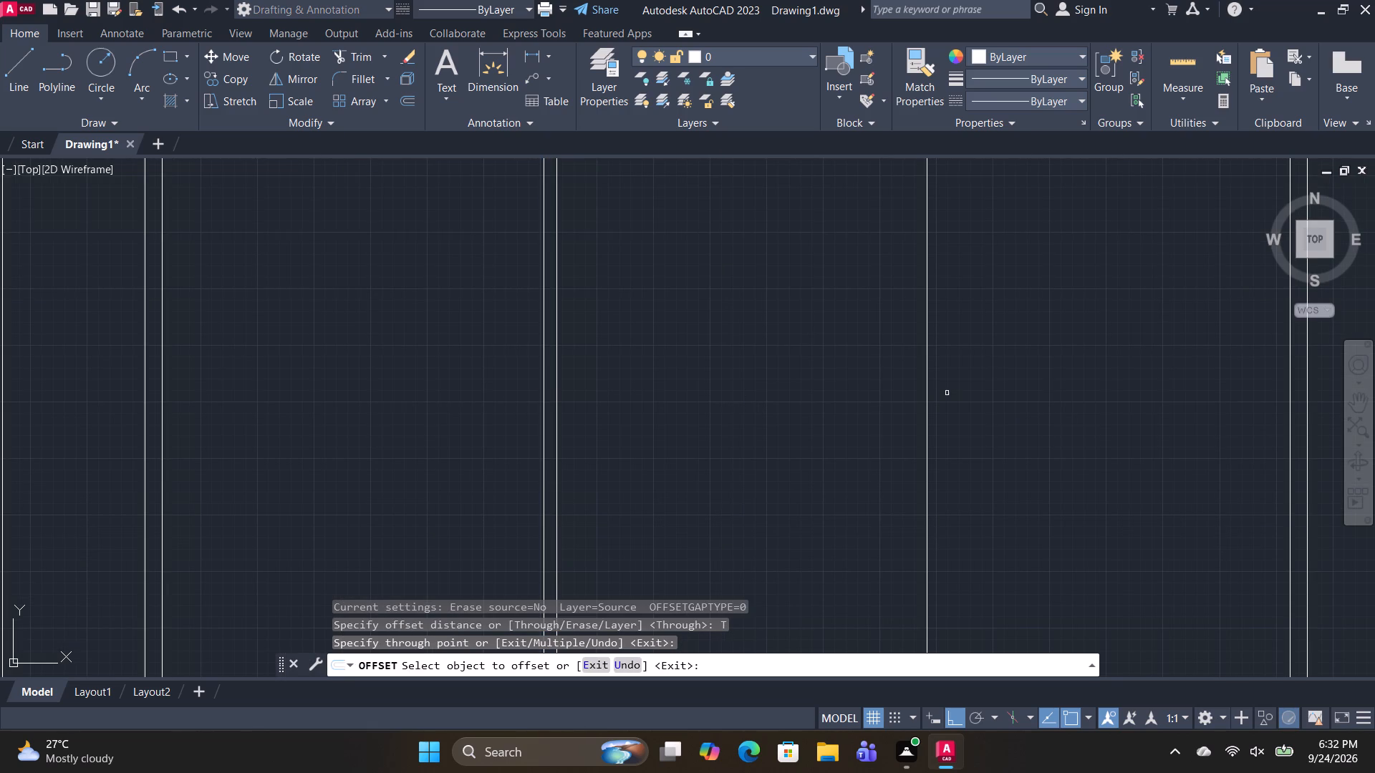
click(927, 397)
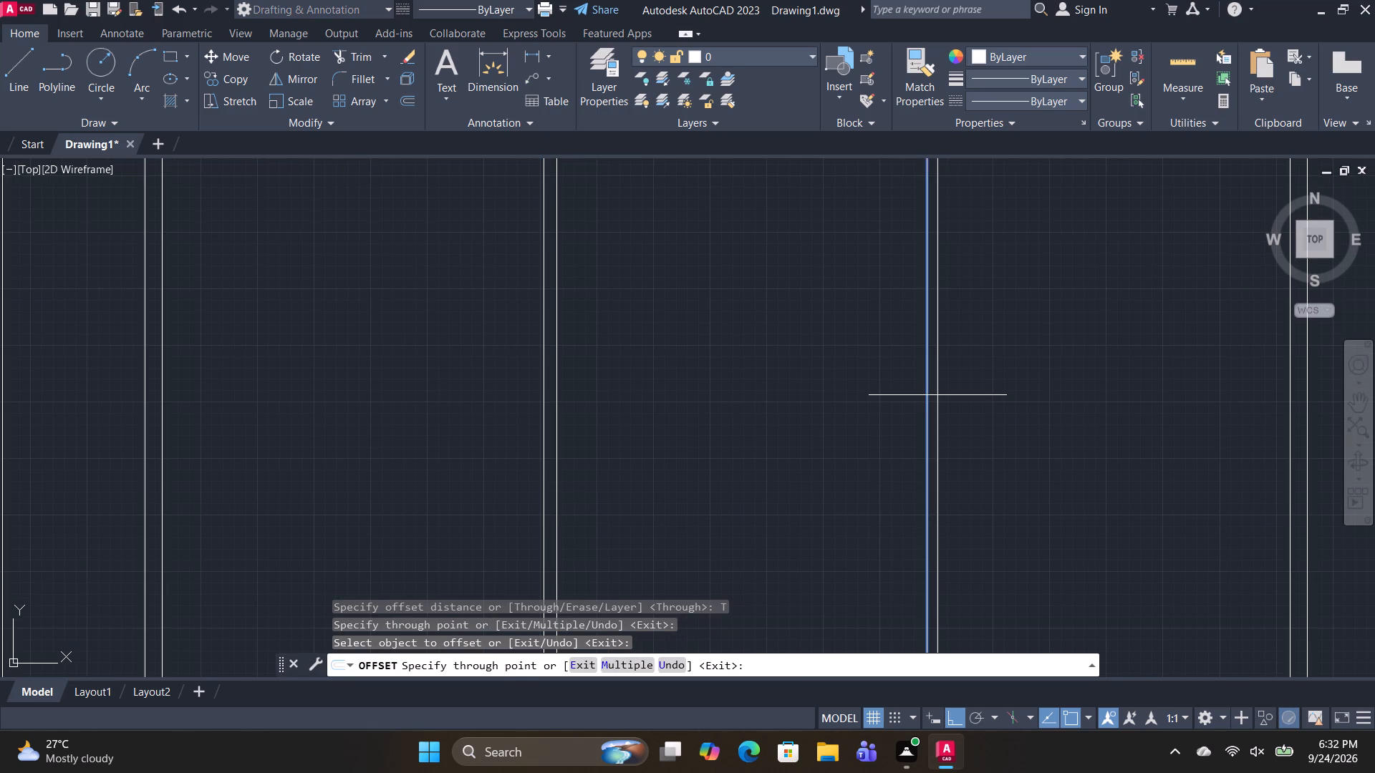
click(937, 395)
scroll(953, 409, down, 3)
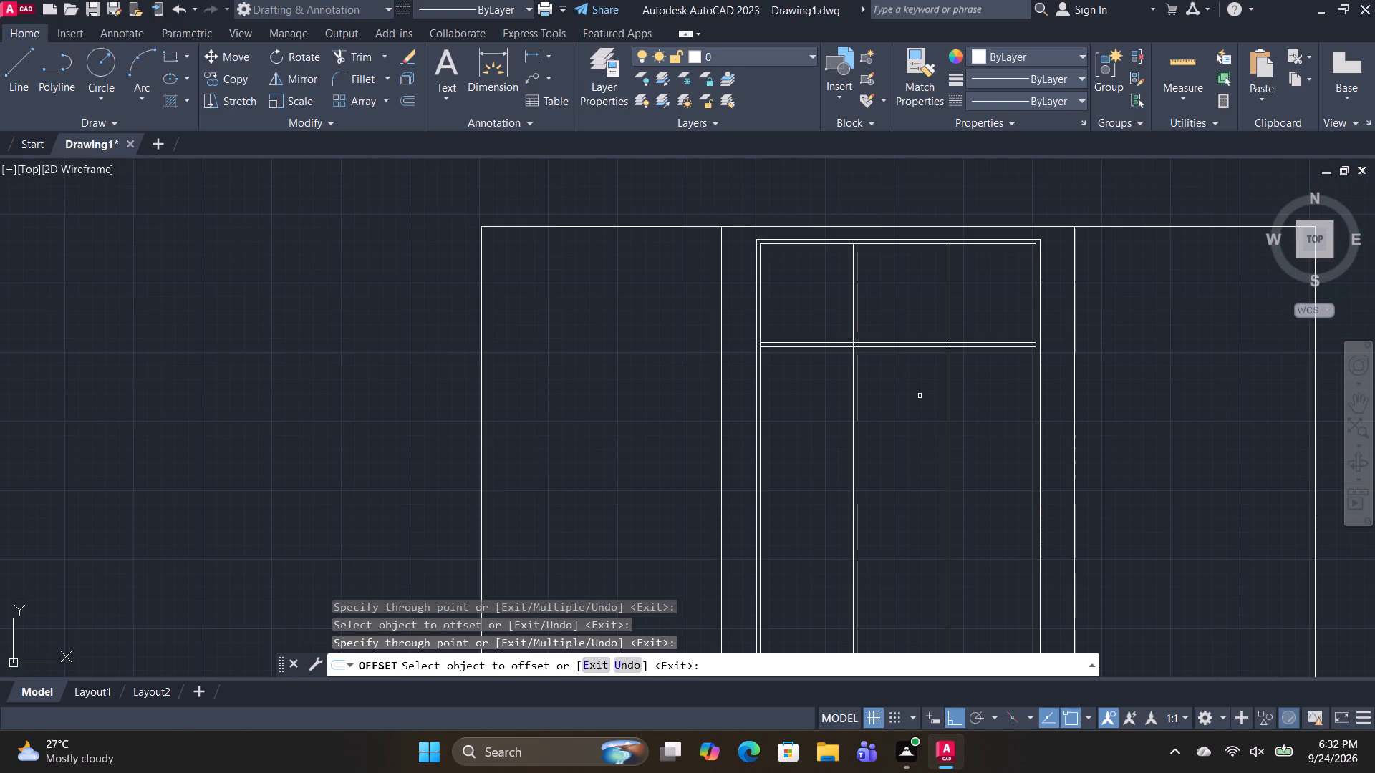
middle_drag(929, 411, 771, 395)
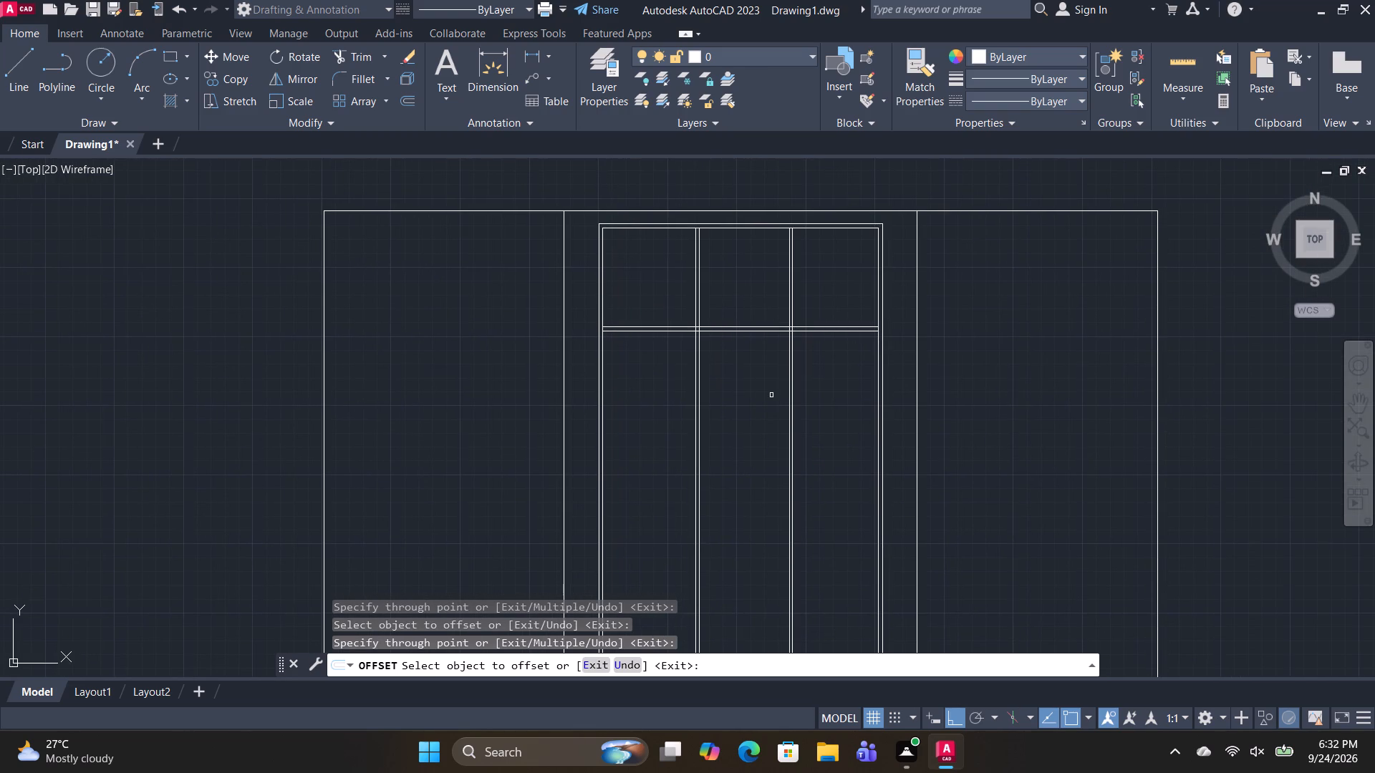
key(Escape)
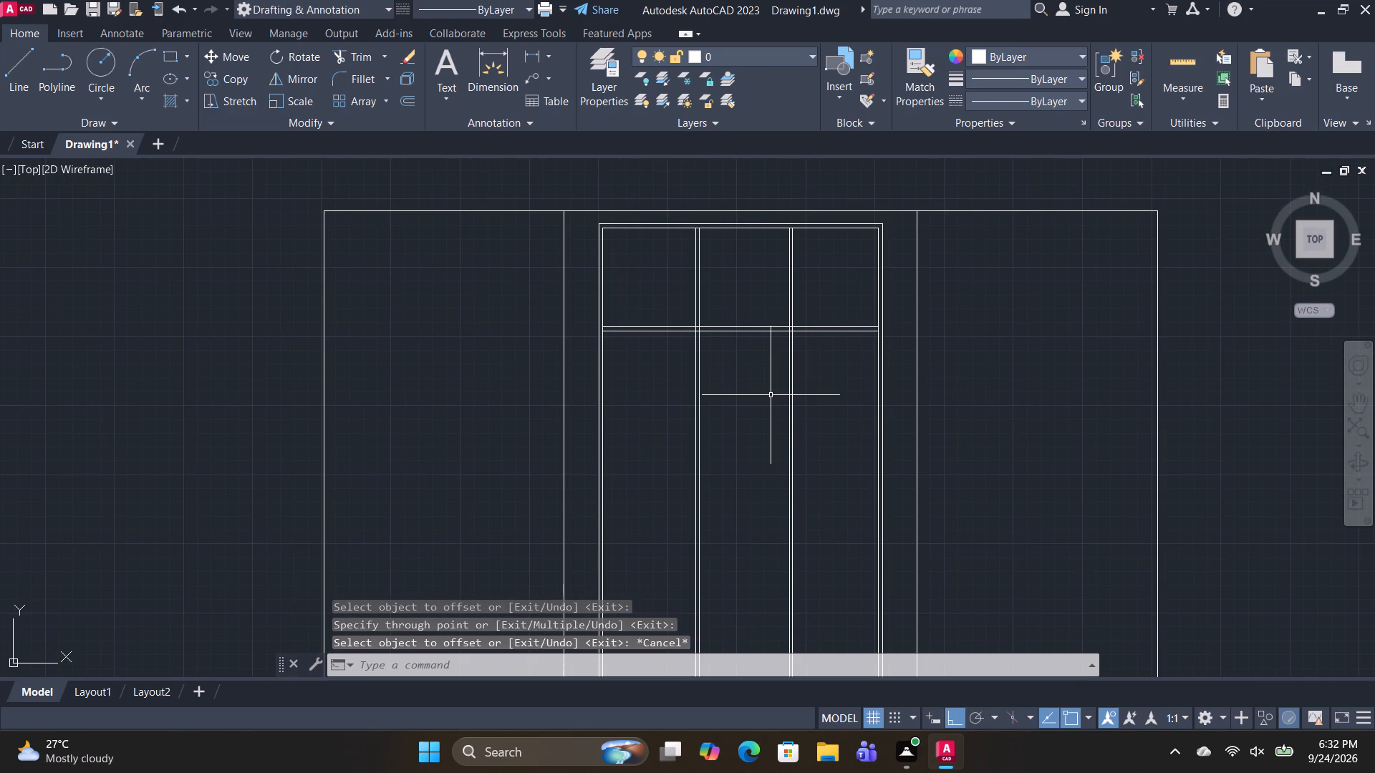
Save the drawing to the Desktop as ELE 1 in the AutoCAD 2000/LT2000 drawing format.
key(ctrl+s)
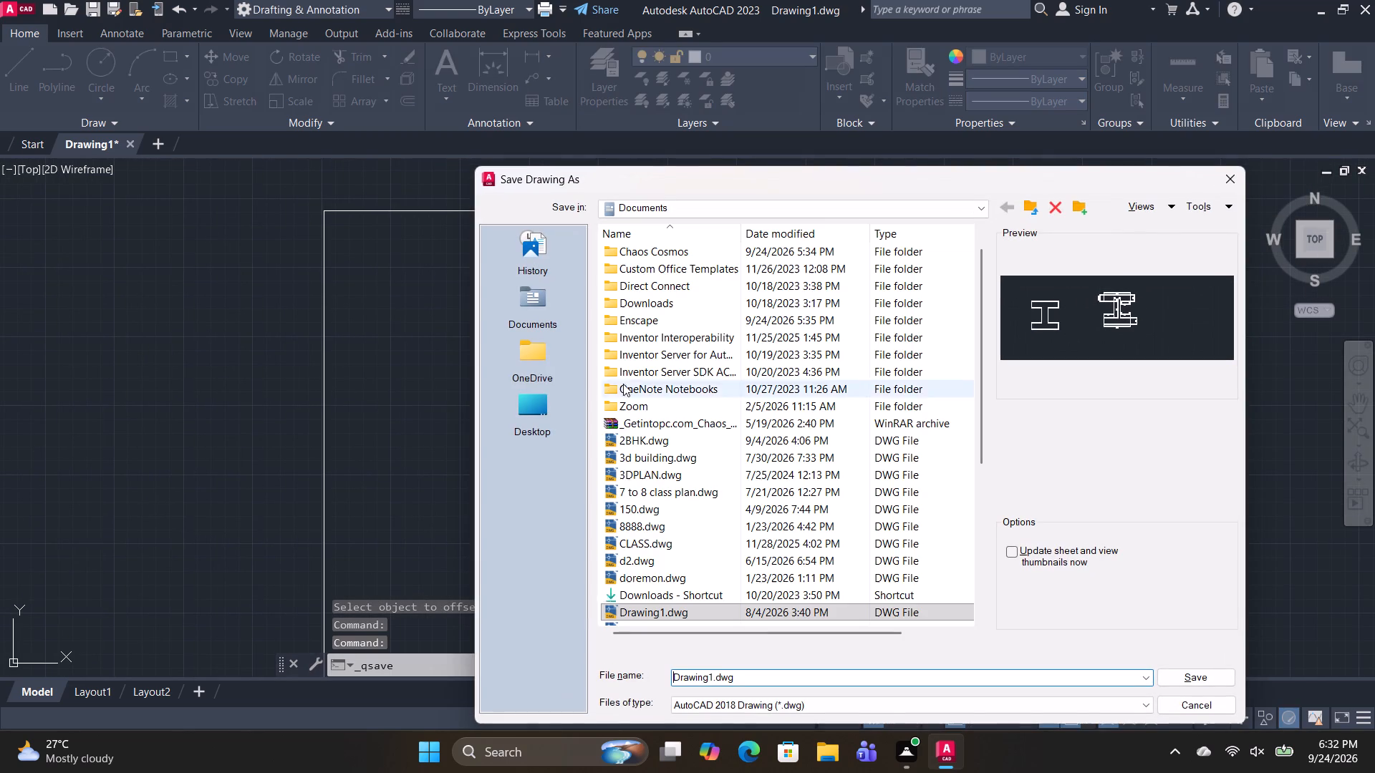
click(527, 397)
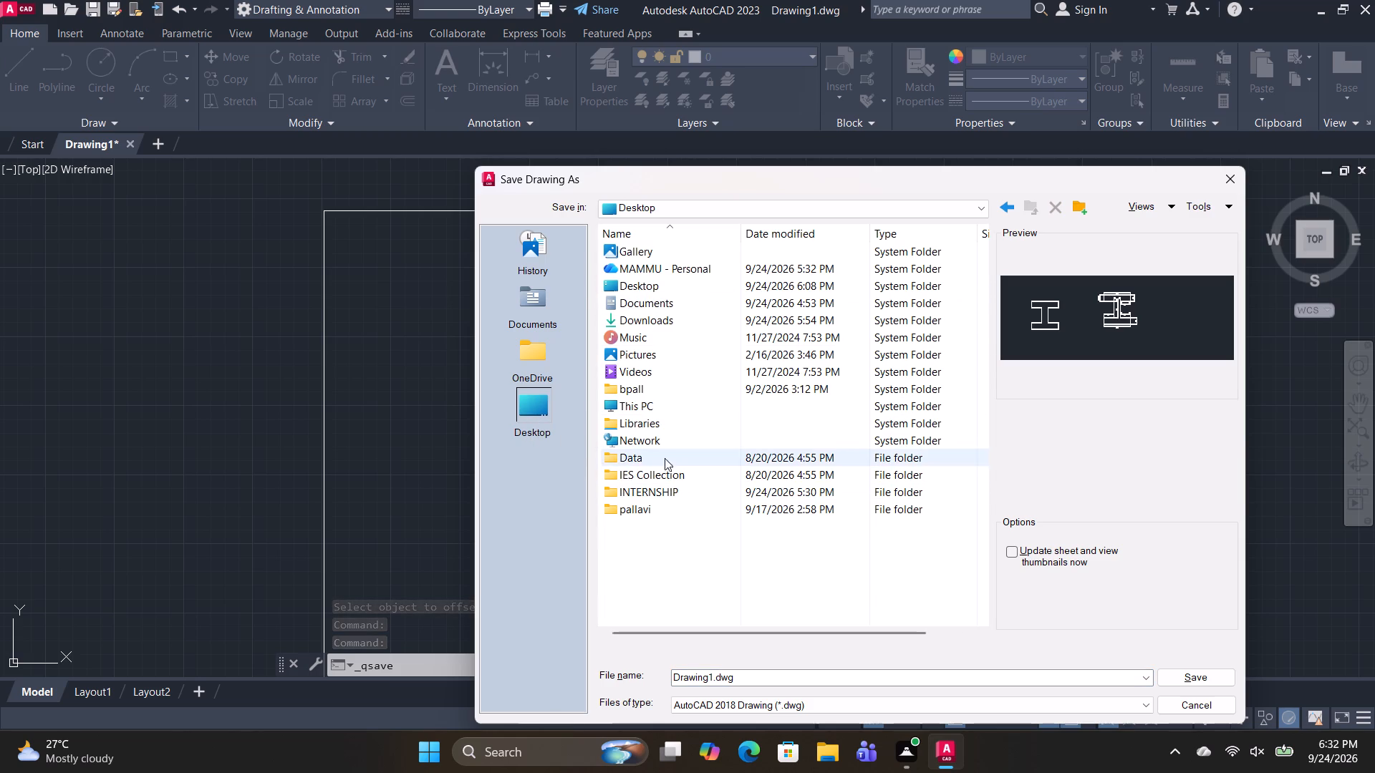
click(743, 681)
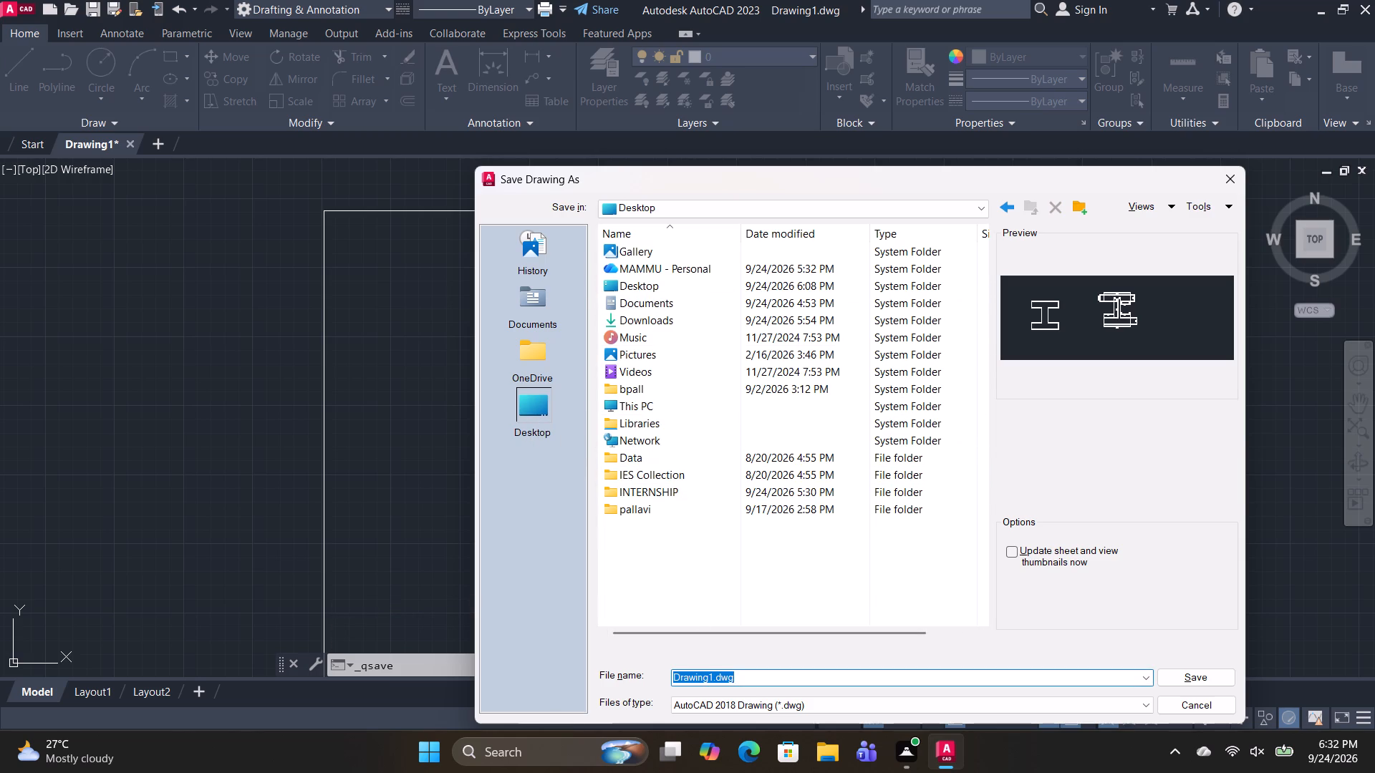
text(ELE)
key(space)
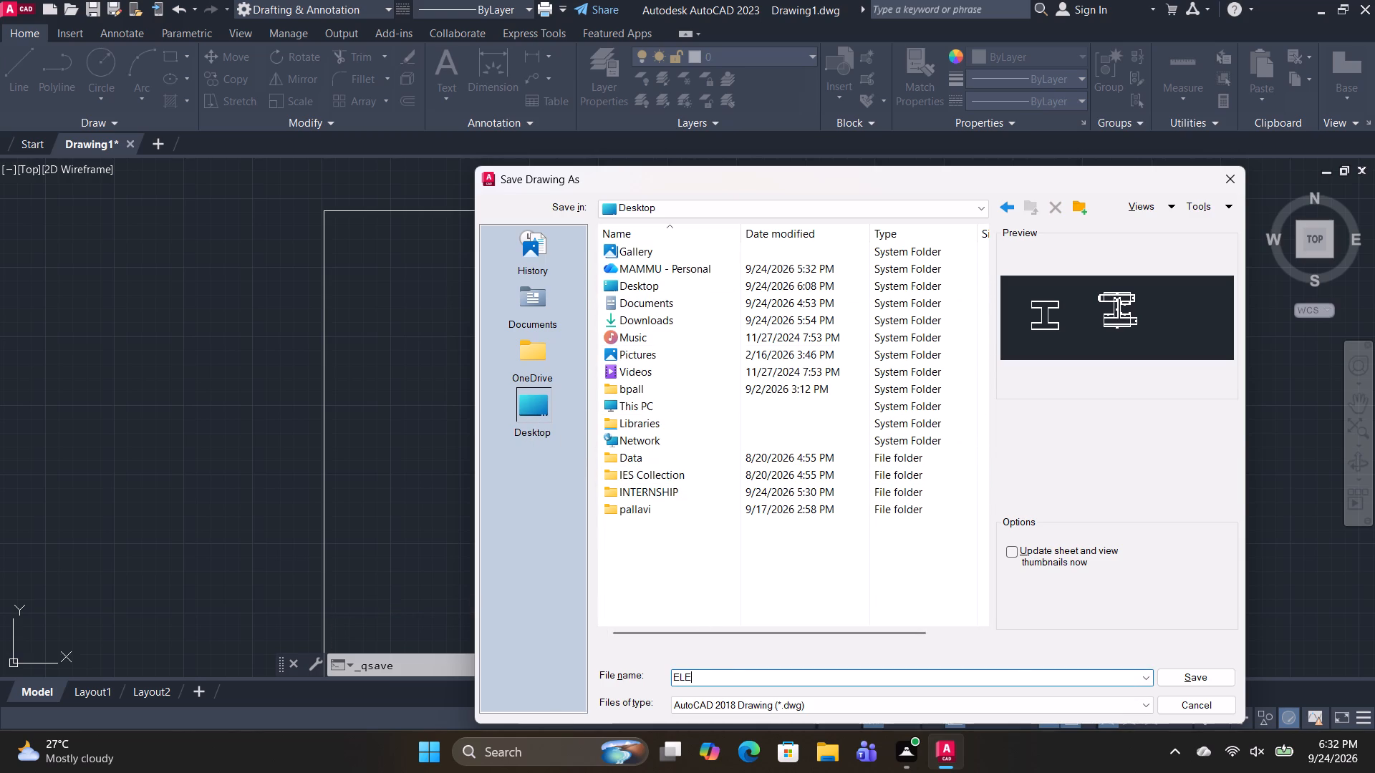
key(1)
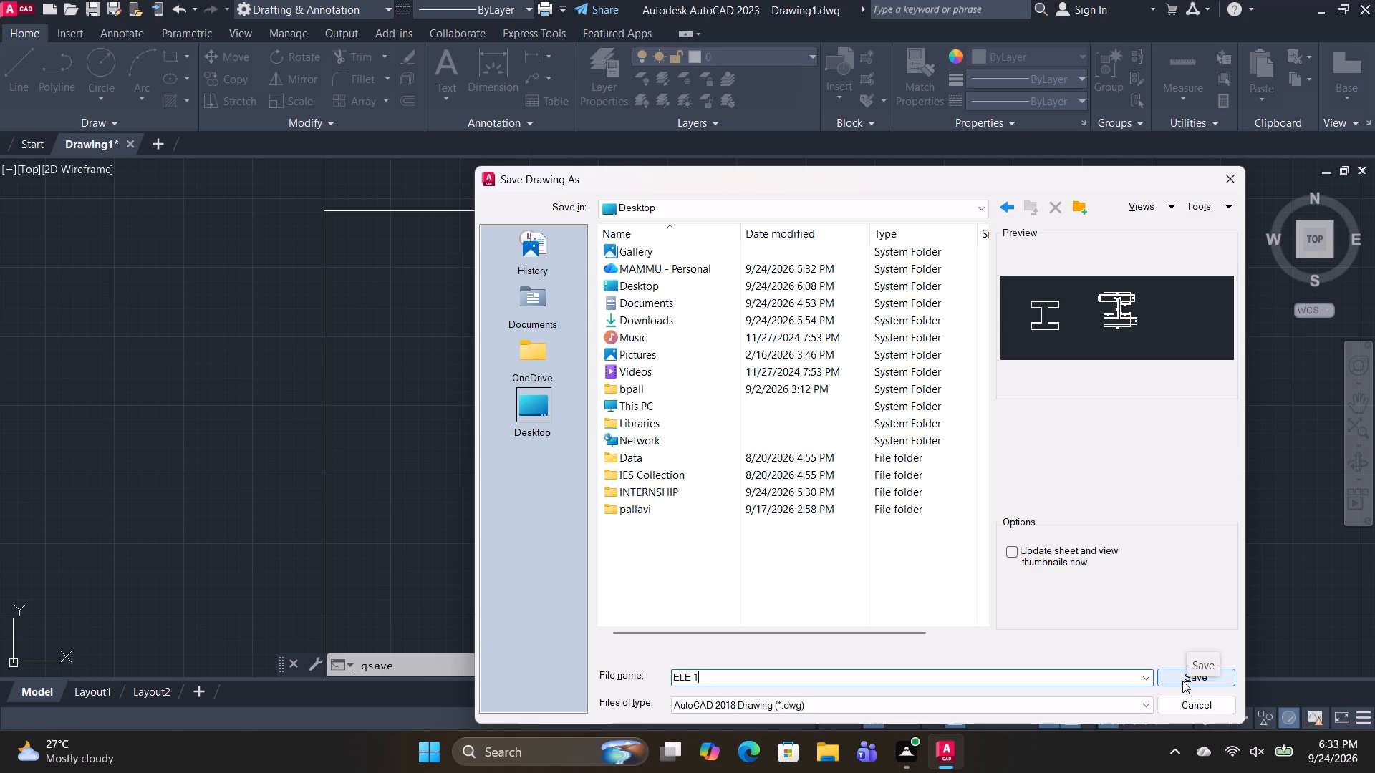
click(983, 712)
click(773, 578)
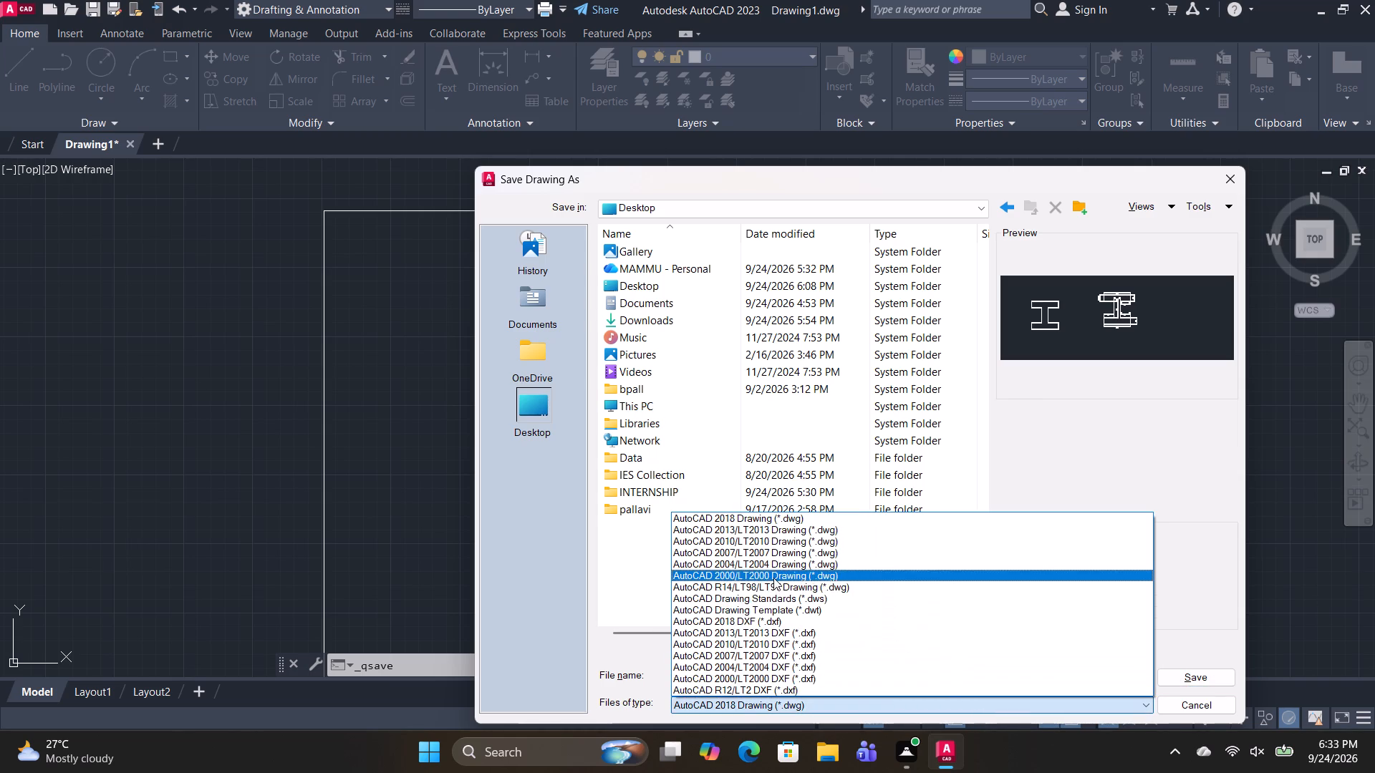
click(1182, 674)
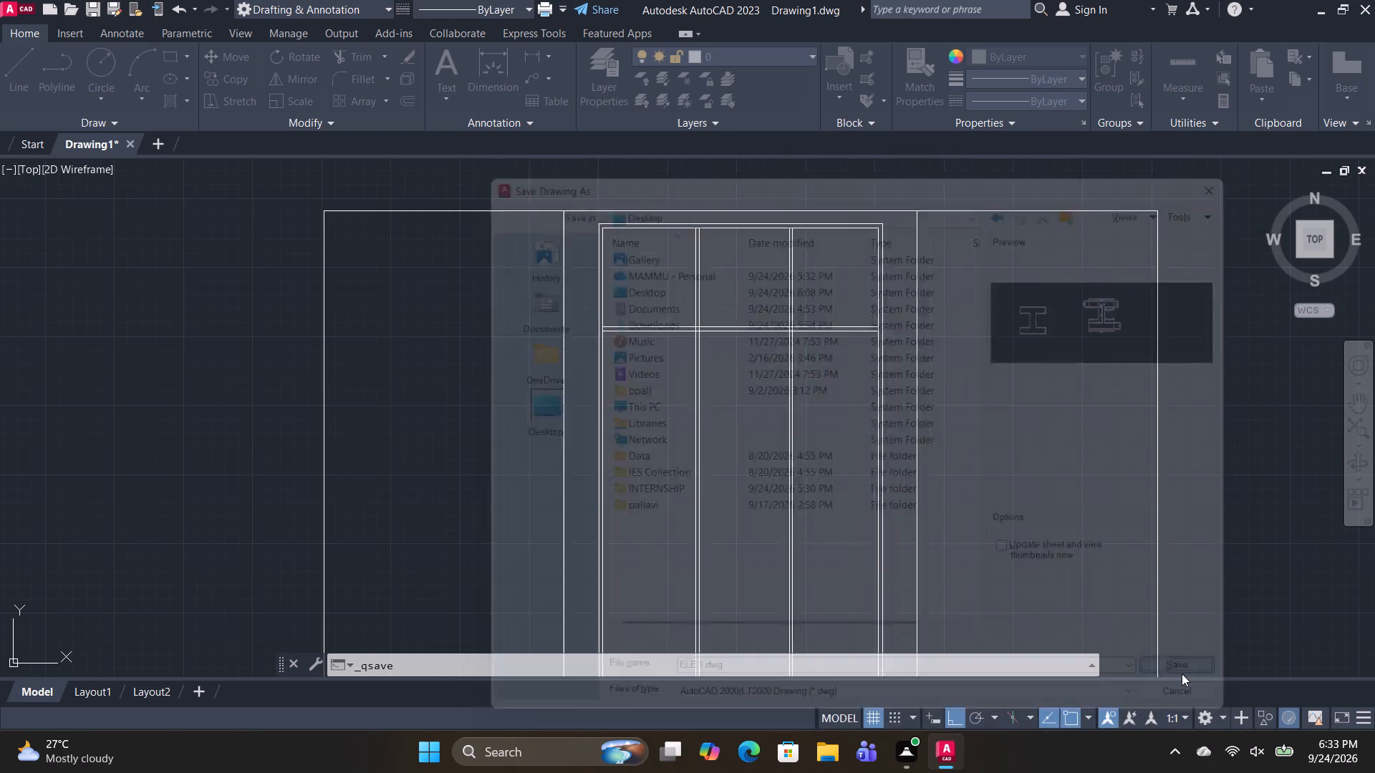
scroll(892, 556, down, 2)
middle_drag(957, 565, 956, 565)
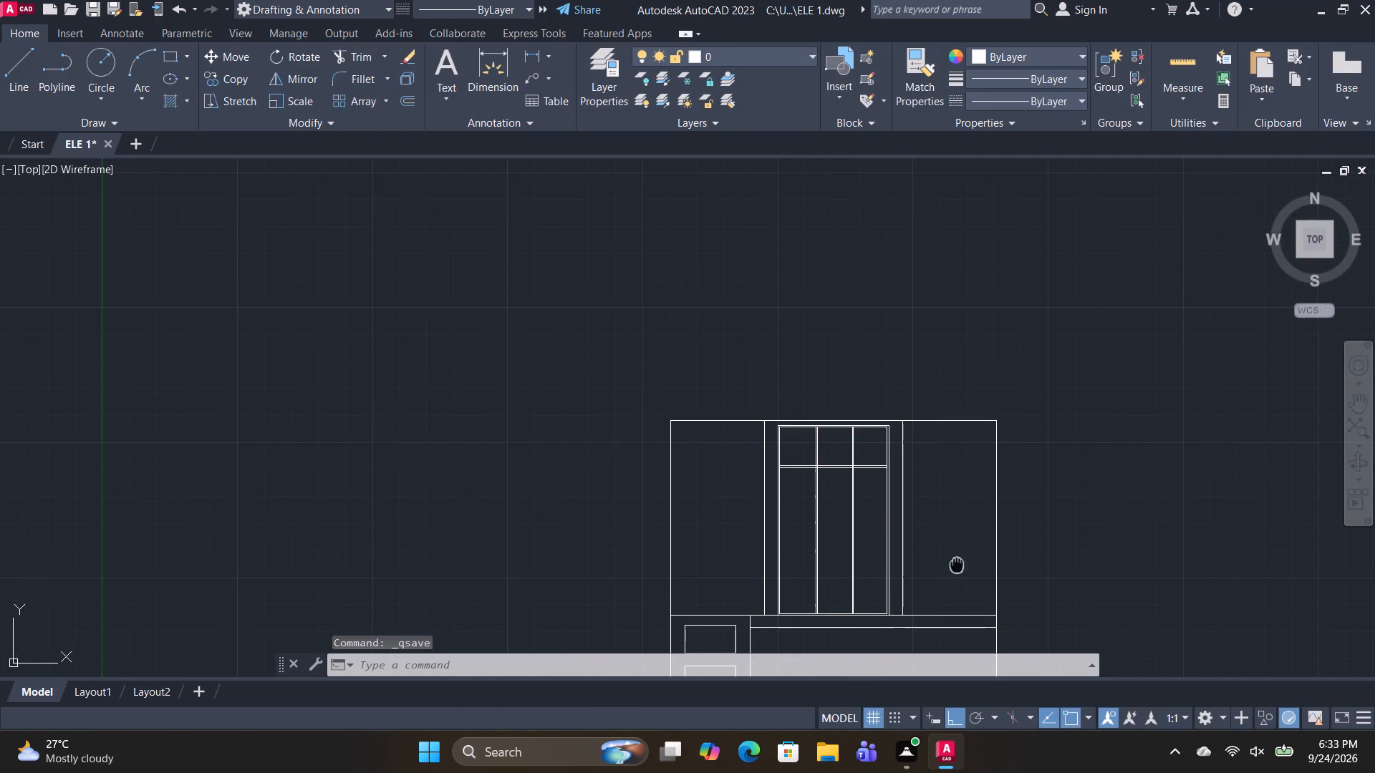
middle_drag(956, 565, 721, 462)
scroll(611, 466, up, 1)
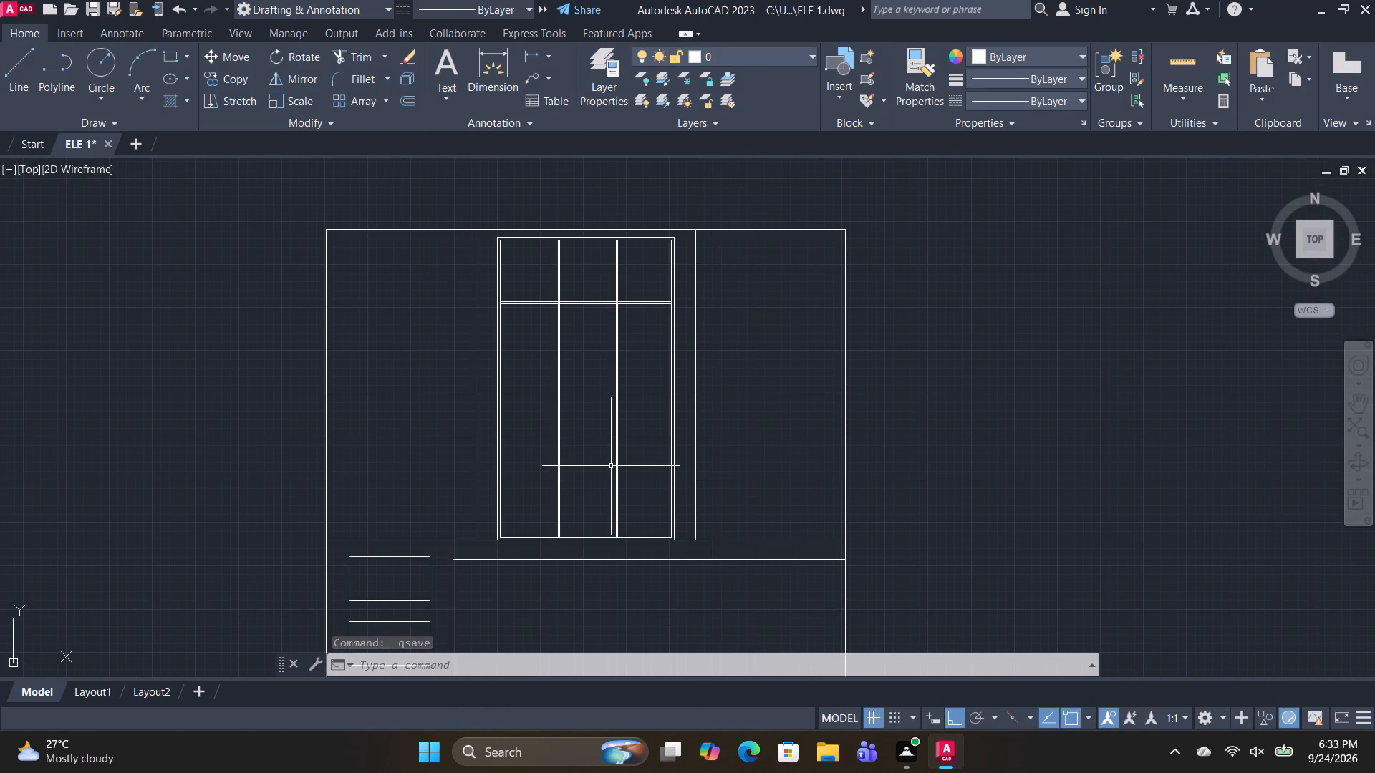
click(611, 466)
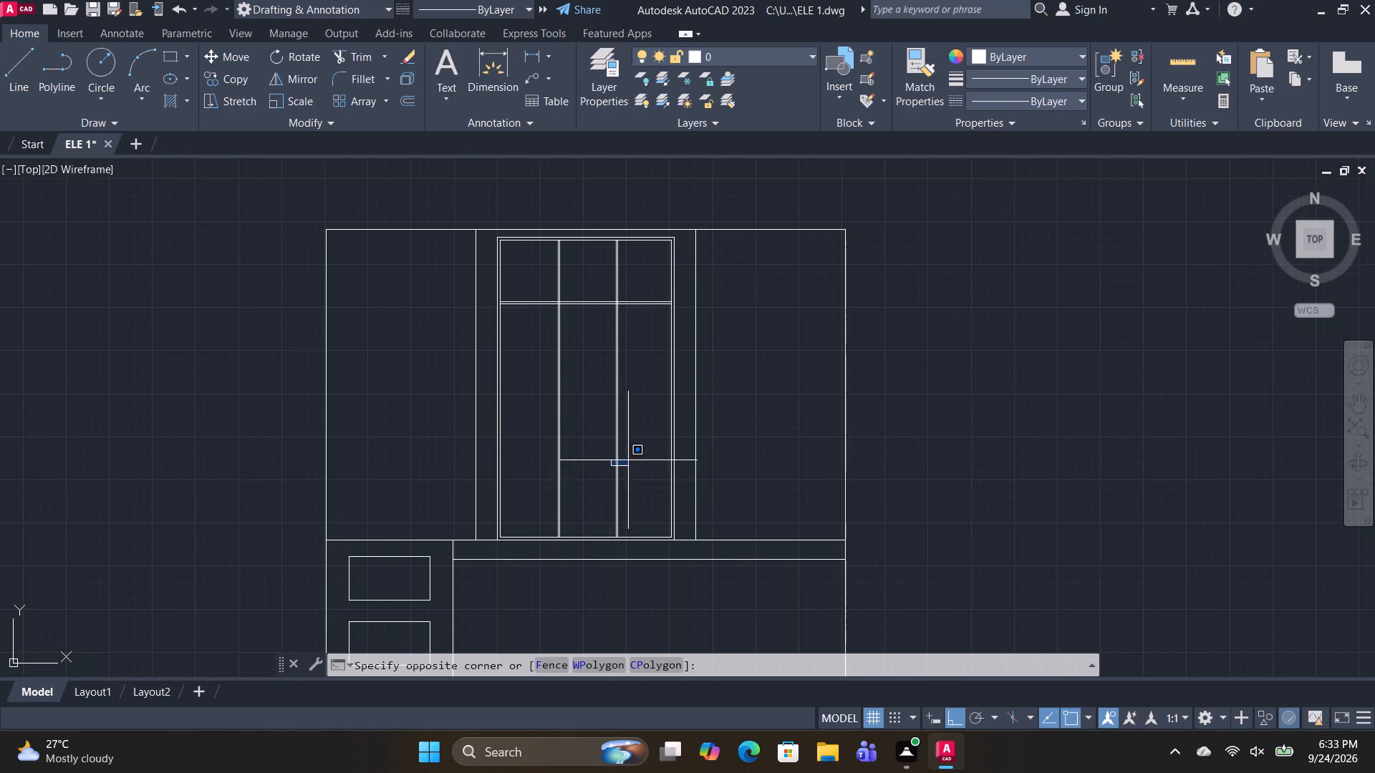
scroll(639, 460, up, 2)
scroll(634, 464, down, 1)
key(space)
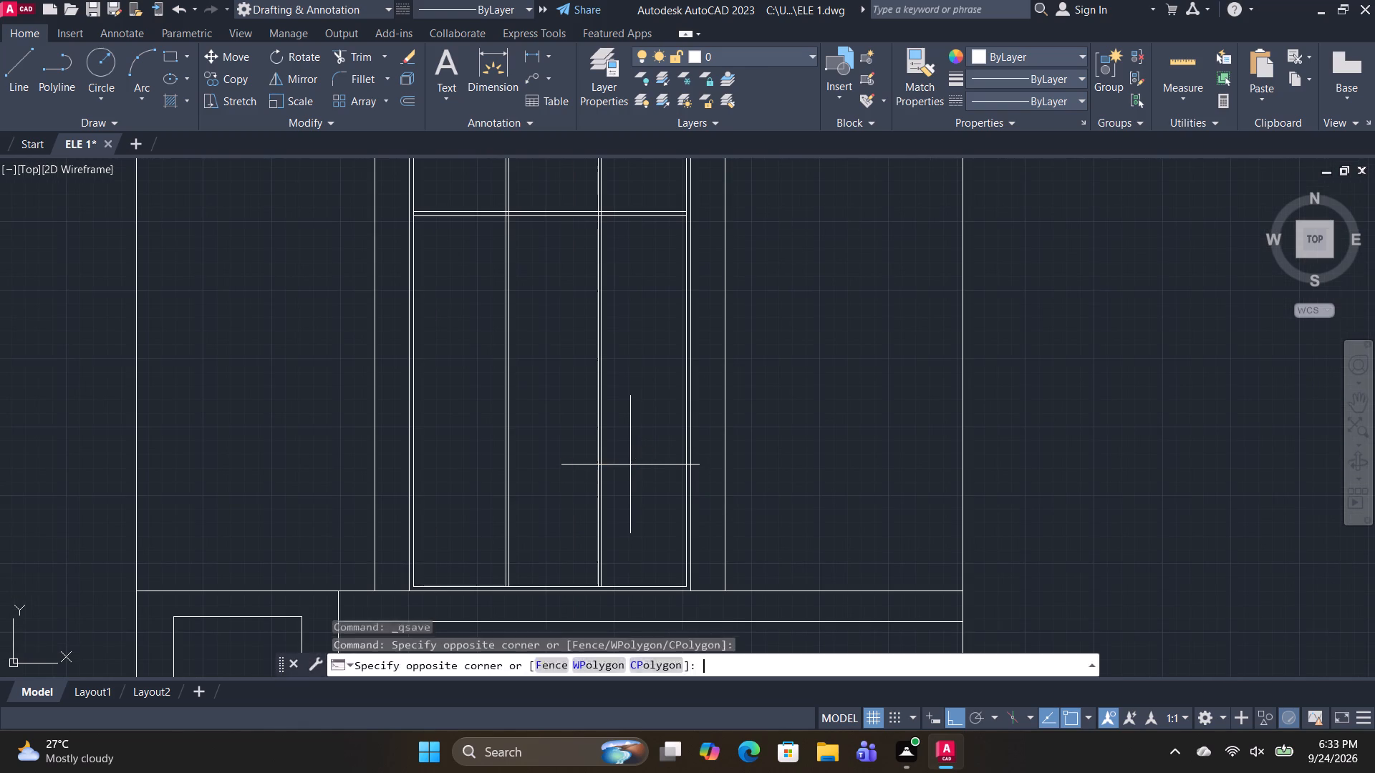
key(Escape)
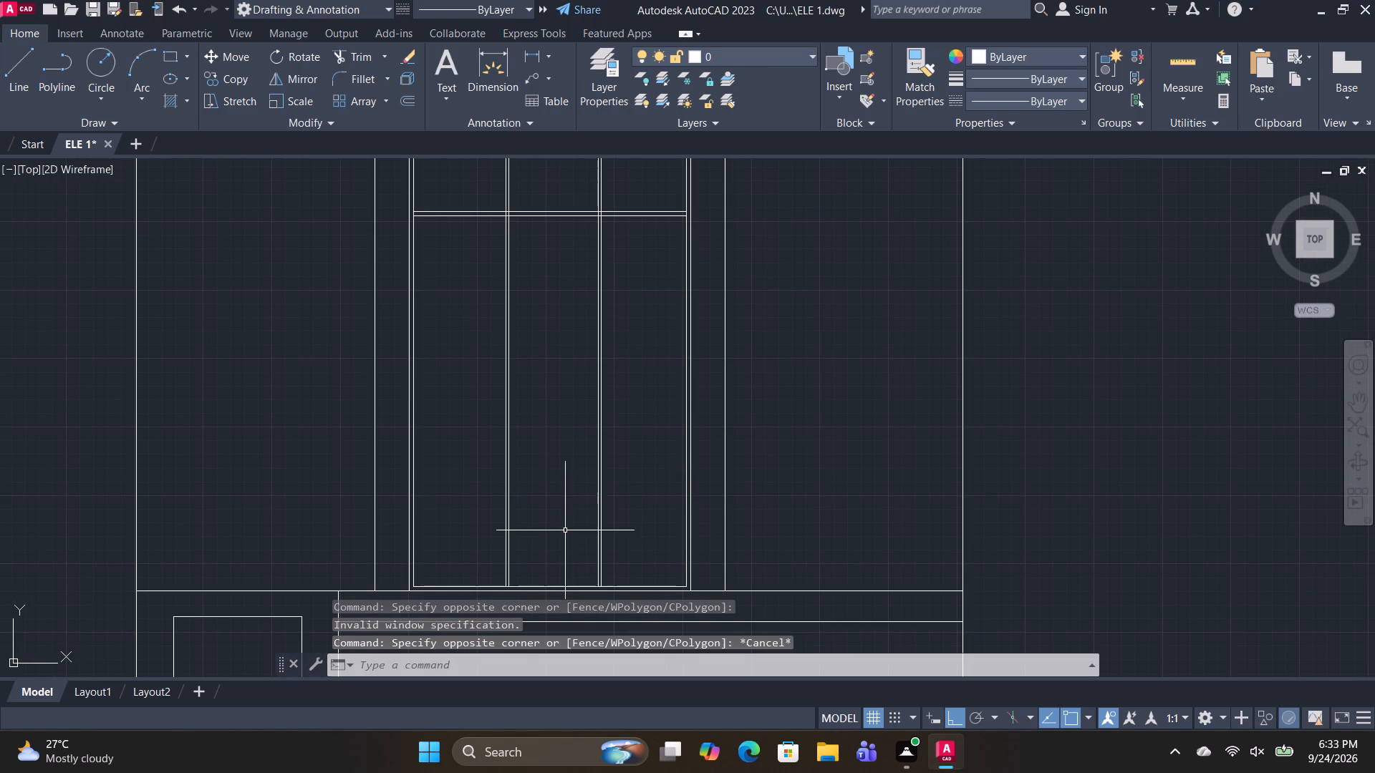
Draw a tall rectangle inset slightly from the edges of the window's lower left panel, below the transom.
text(REC)
key(space)
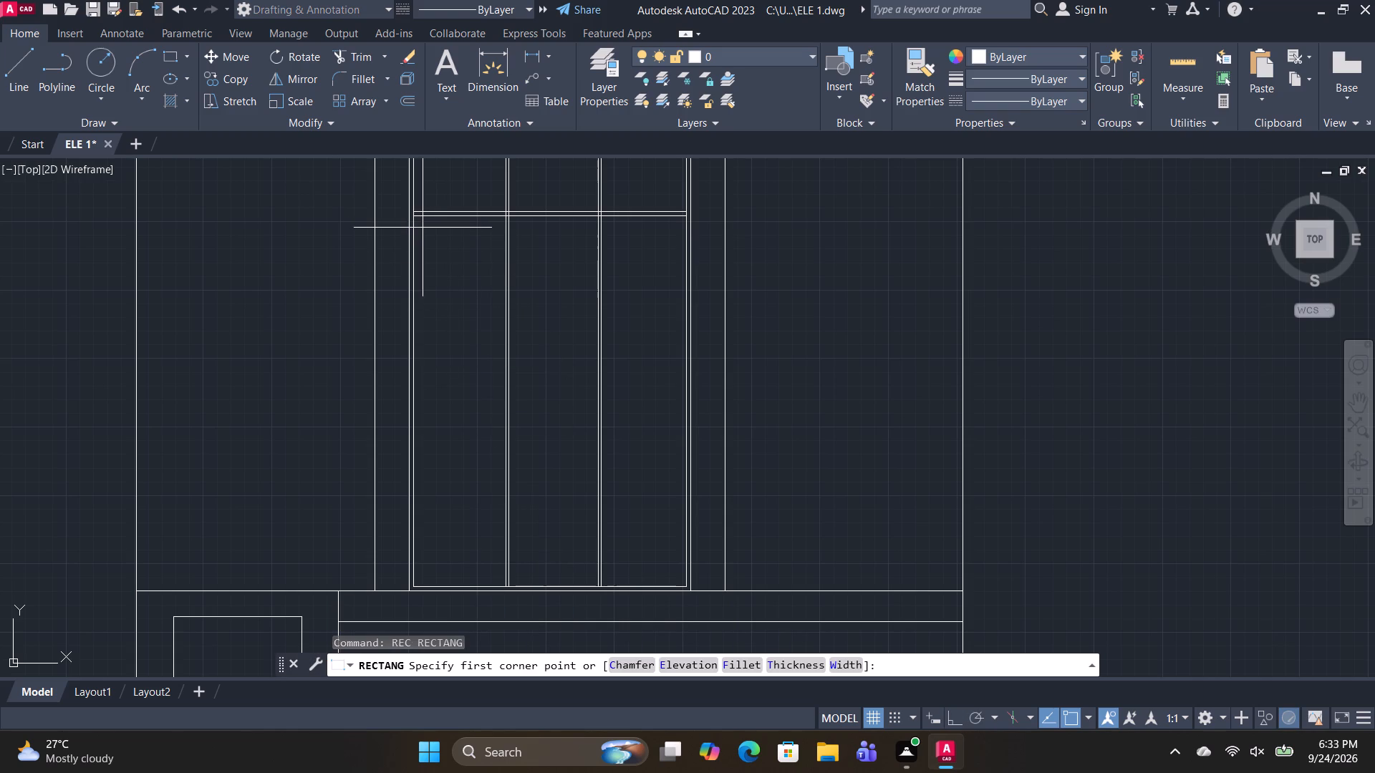
scroll(424, 227, up, 1)
click(418, 228)
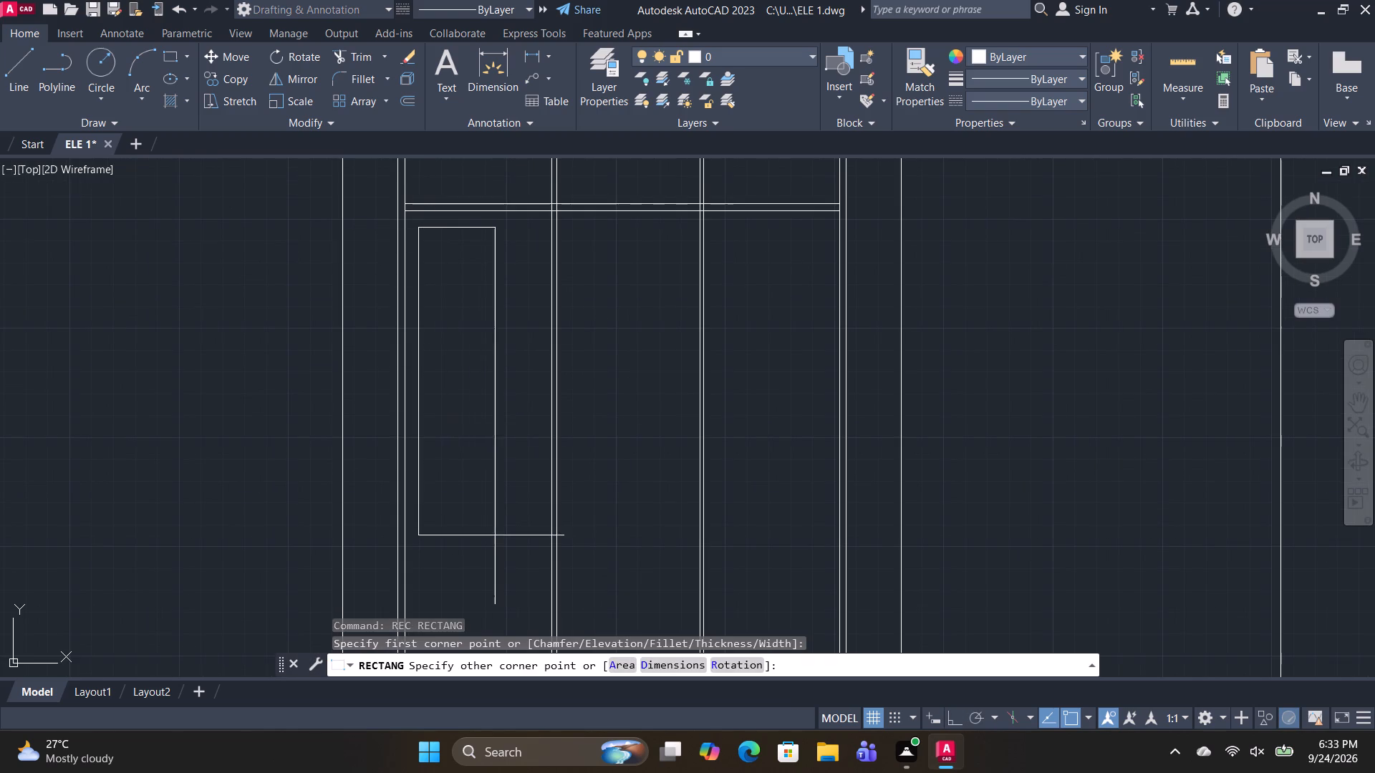
middle_drag(497, 538, 518, 377)
middle_drag(521, 587, 530, 459)
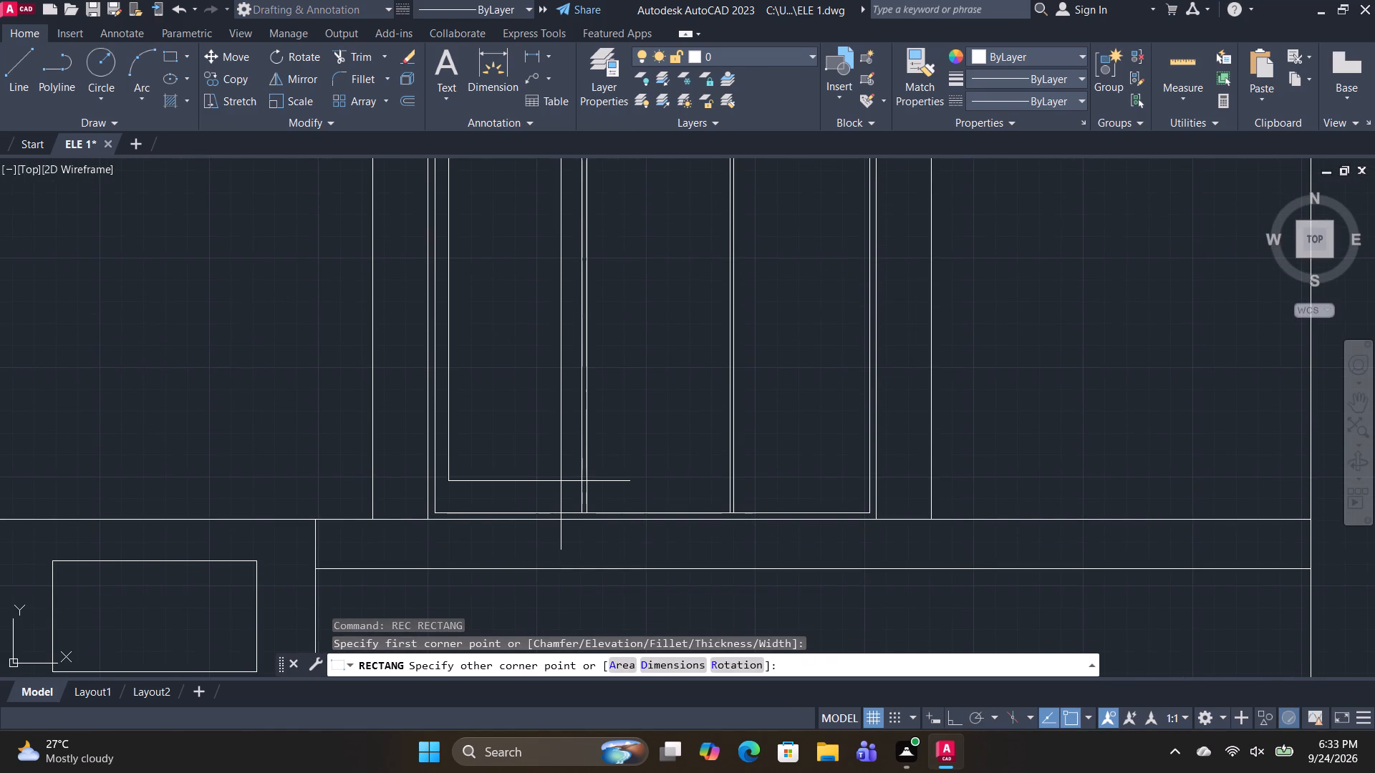
click(565, 487)
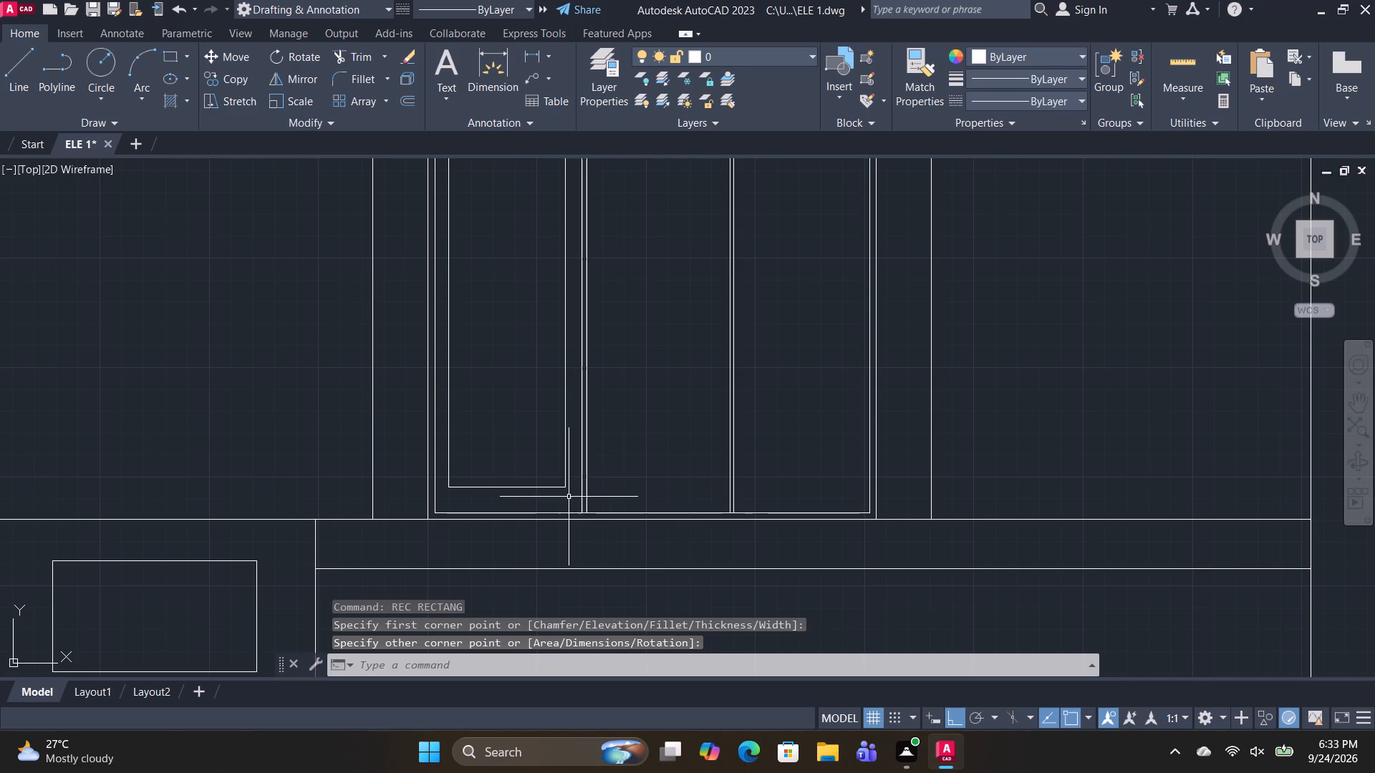
Copy the lower left panel's inset rectangle horizontally into the middle panel, about 7'-2" away, and into the right panel.
drag(565, 497, 565, 490)
click(538, 464)
text(CO)
key(space)
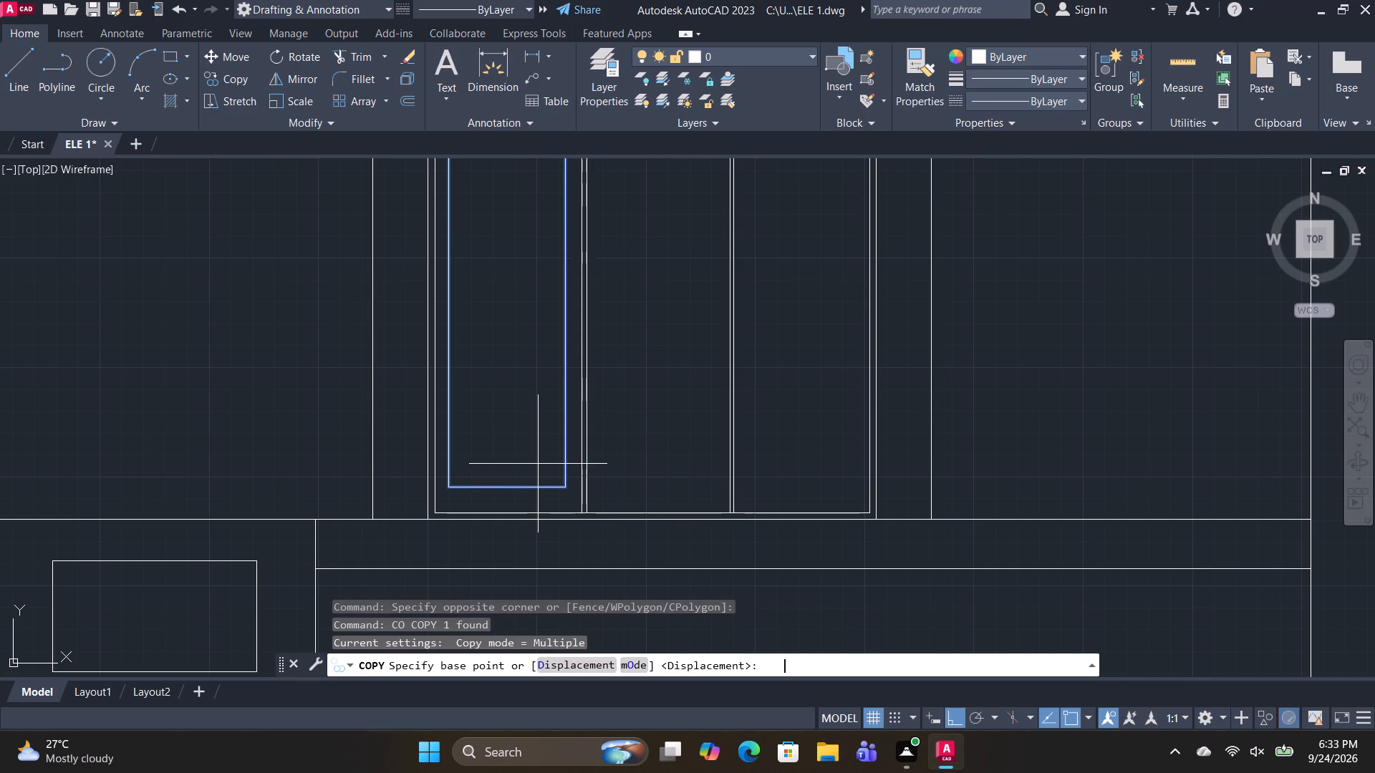
click(450, 485)
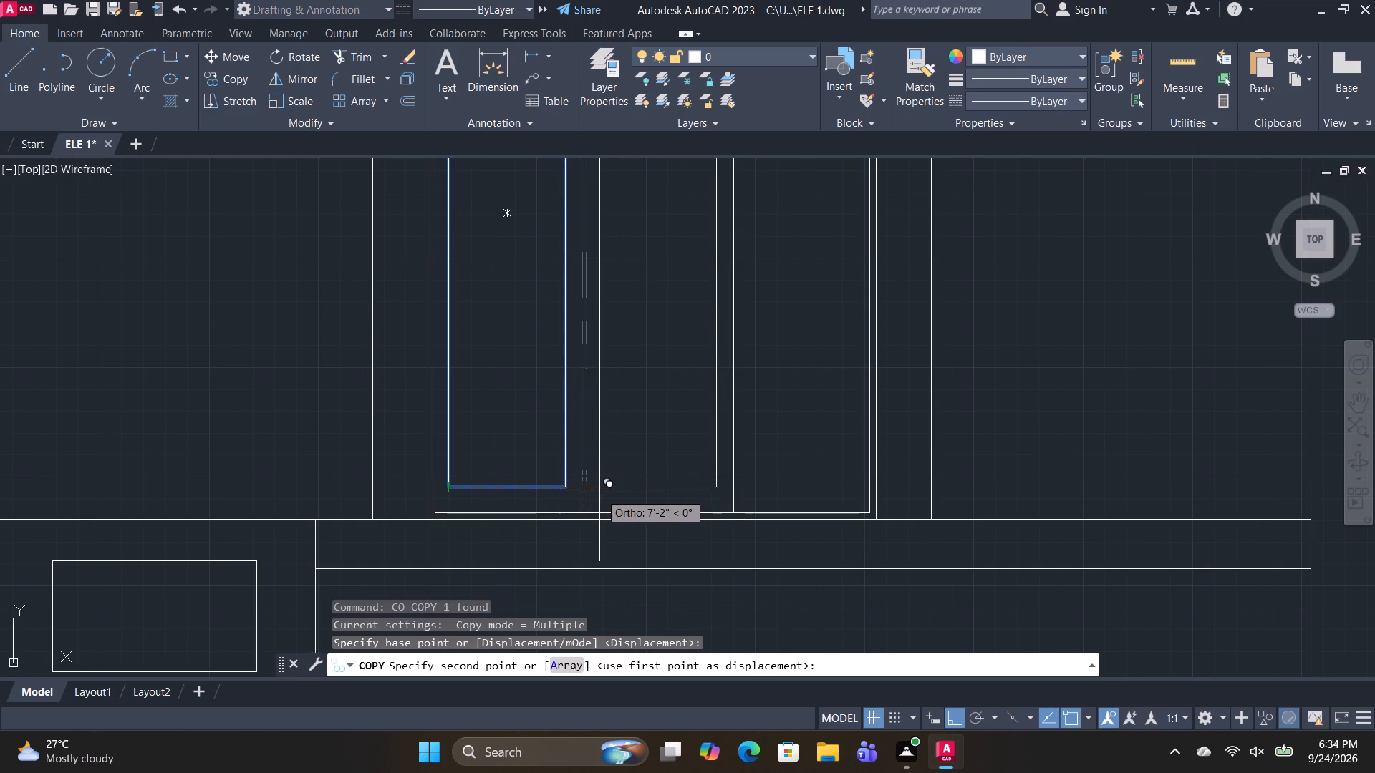
click(599, 492)
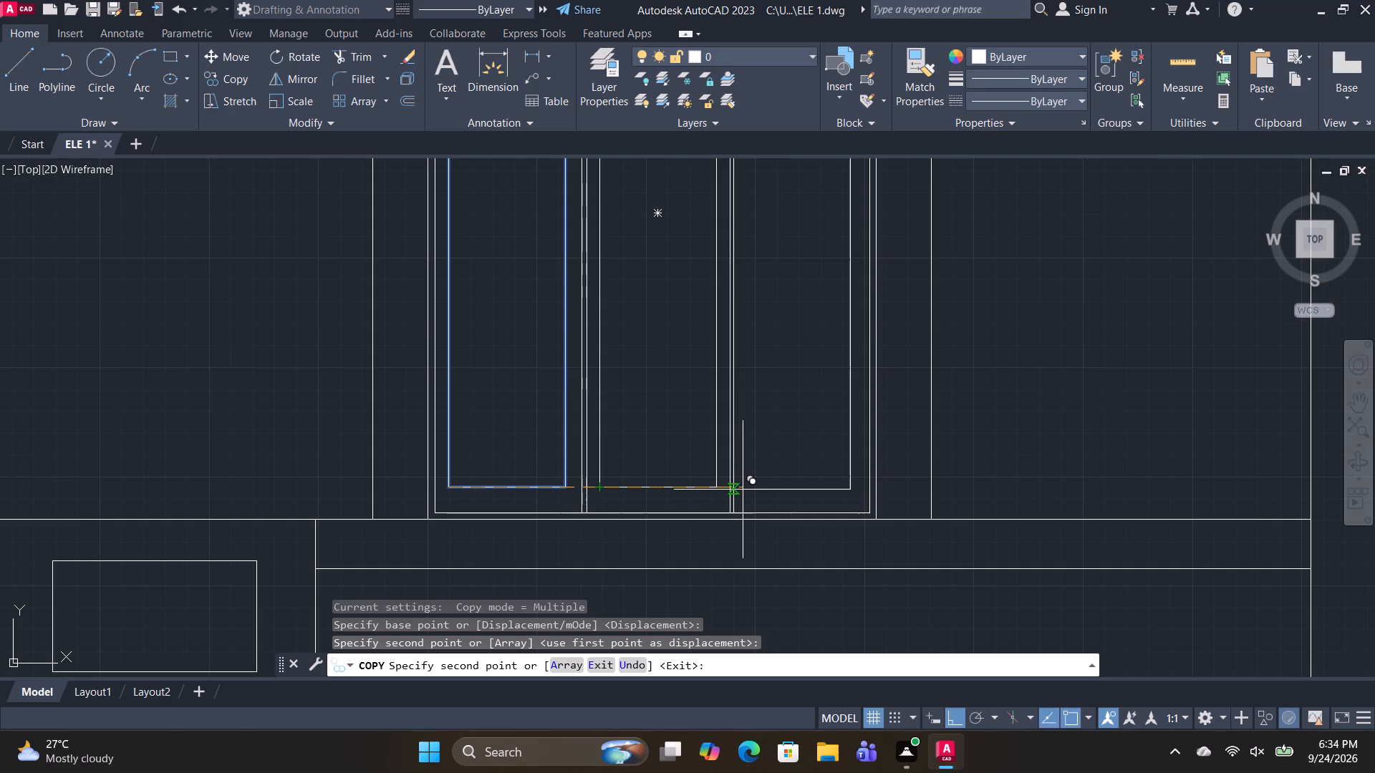
click(743, 490)
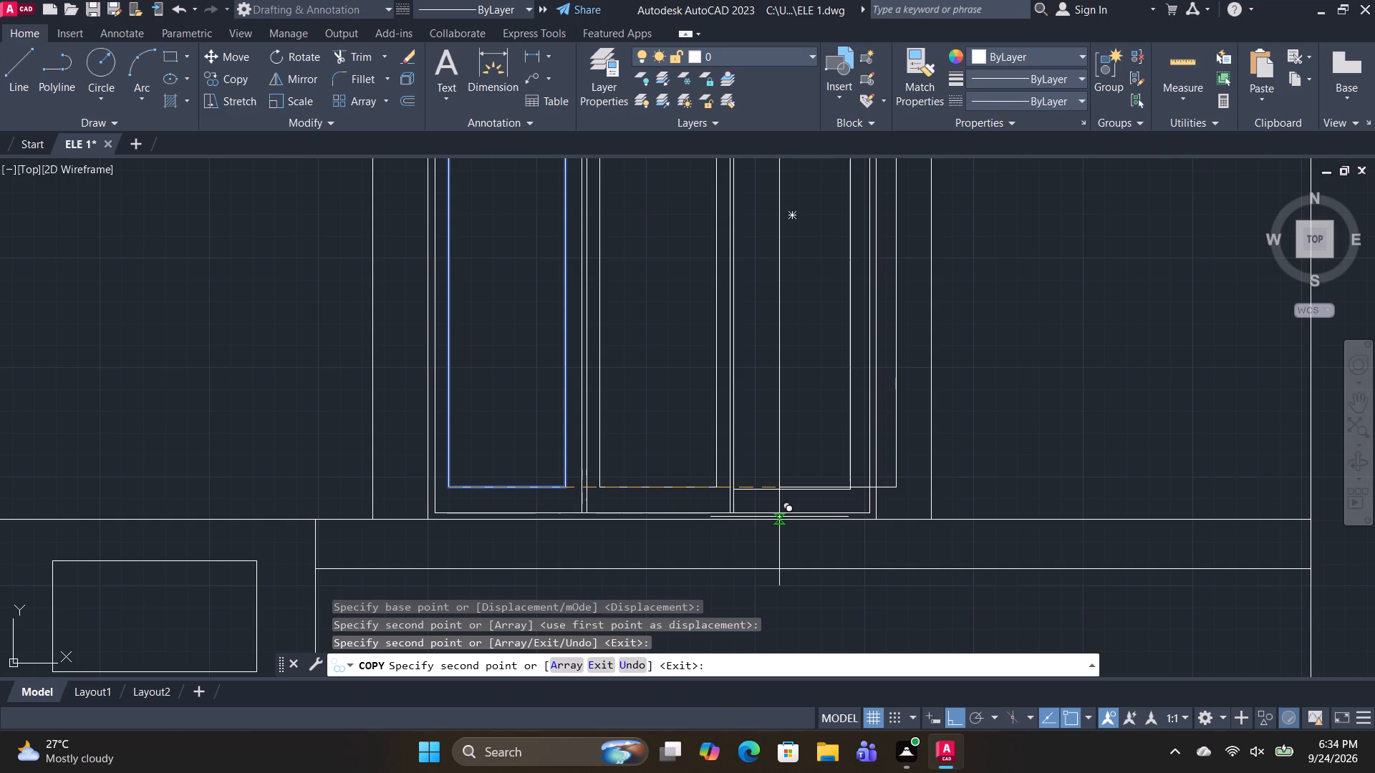
key(Escape)
Draw an inset rectangle inside the window's upper left pane, above the transom.
scroll(779, 517, down, 1)
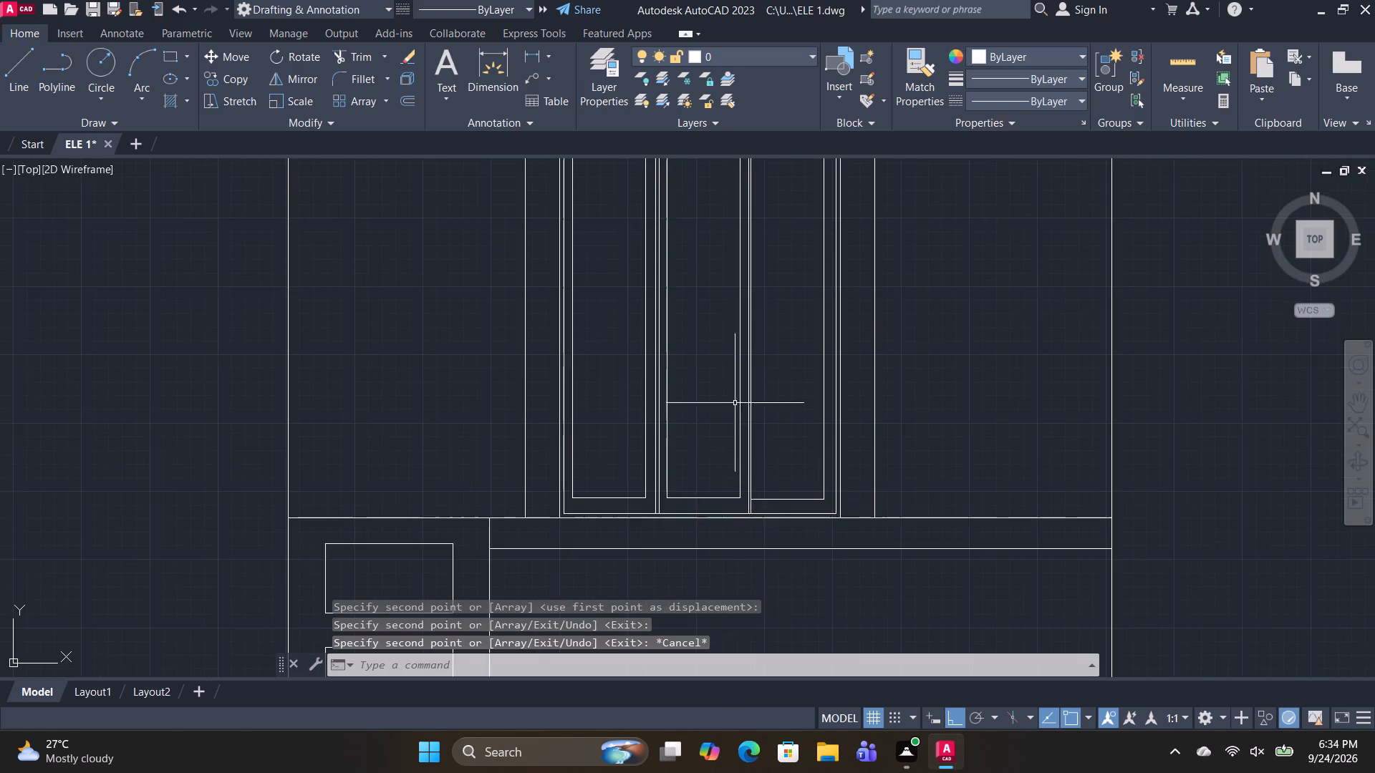
scroll(735, 402, down, 1)
middle_drag(734, 391, 659, 500)
scroll(627, 324, up, 1)
text(RE)
key(space)
text(REC)
key(space)
scroll(526, 280, up, 2)
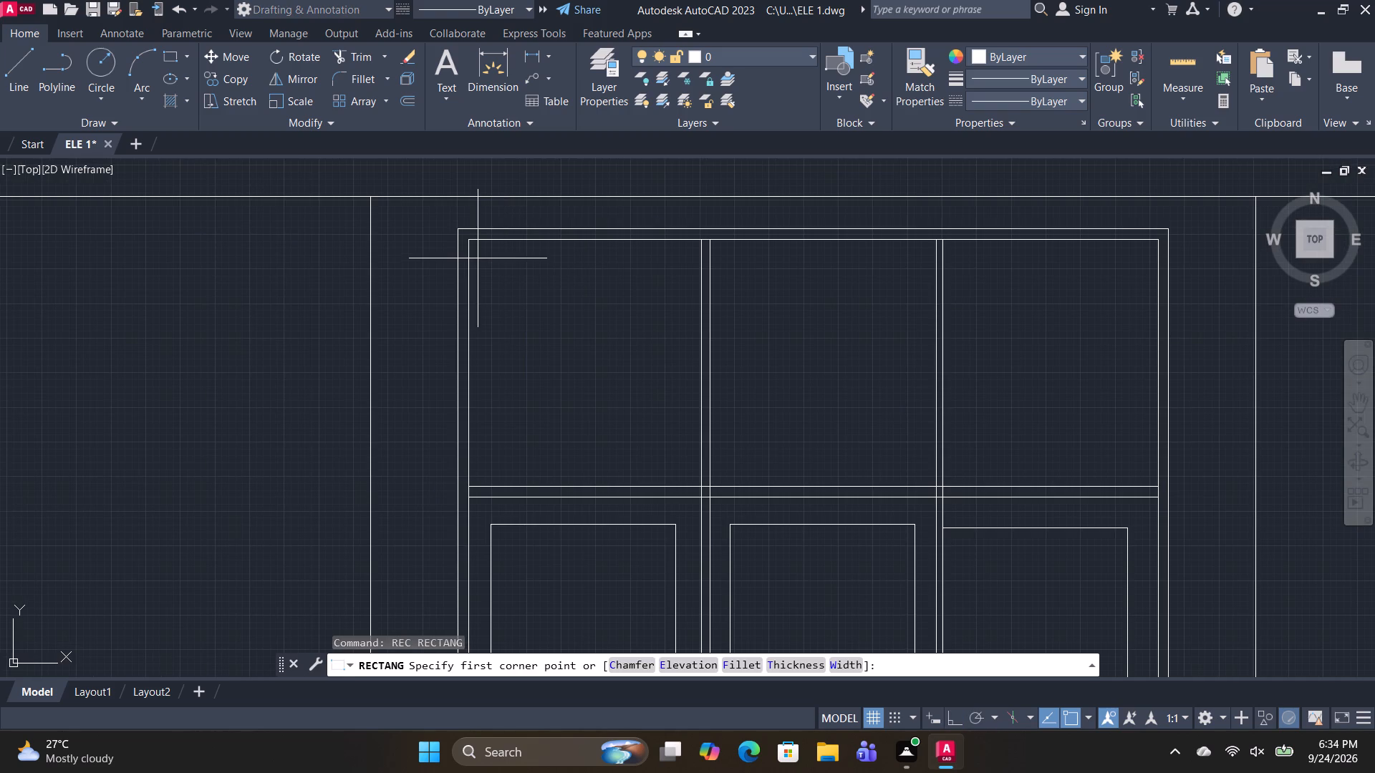
click(486, 258)
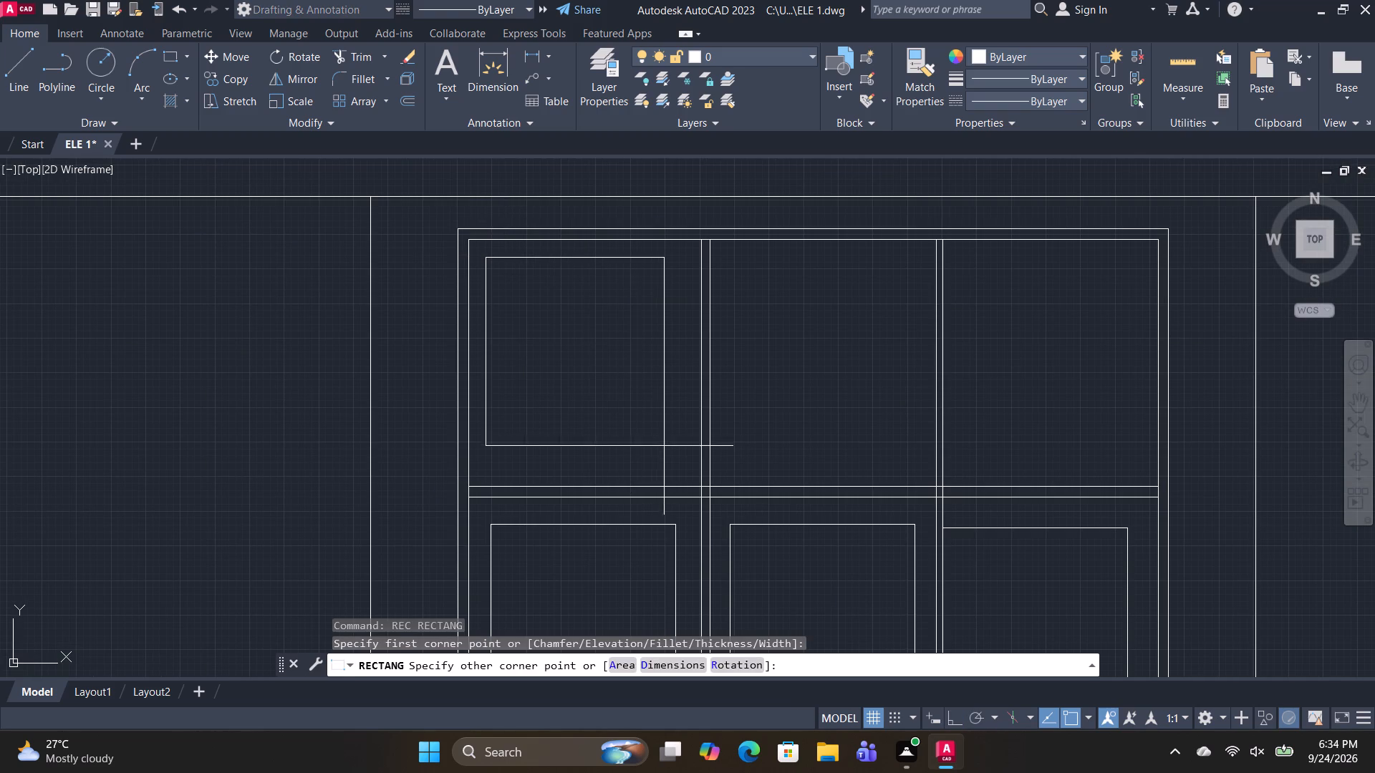
click(684, 468)
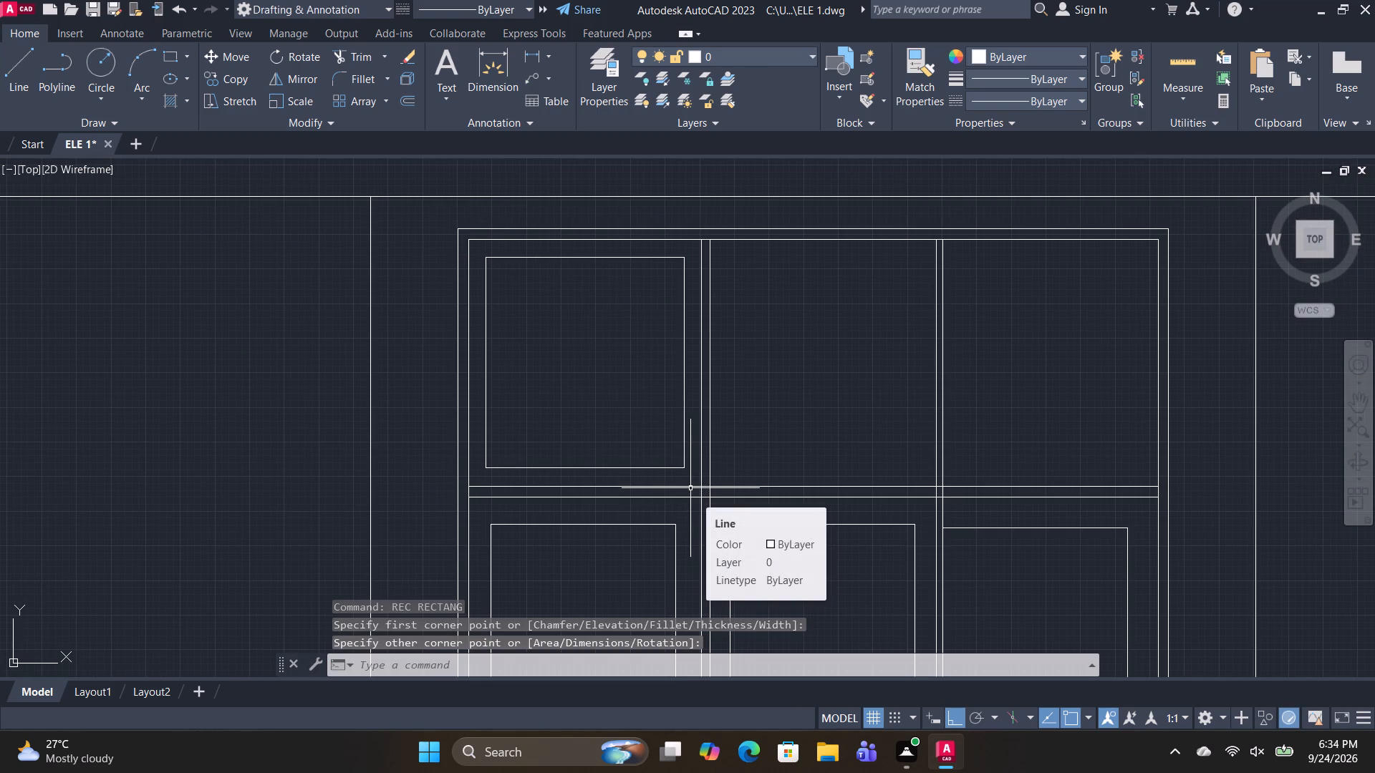
Copy the upper left pane's rectangle horizontally into the middle and right upper panes, about 7'-3" and 14'-0" away.
click(690, 469)
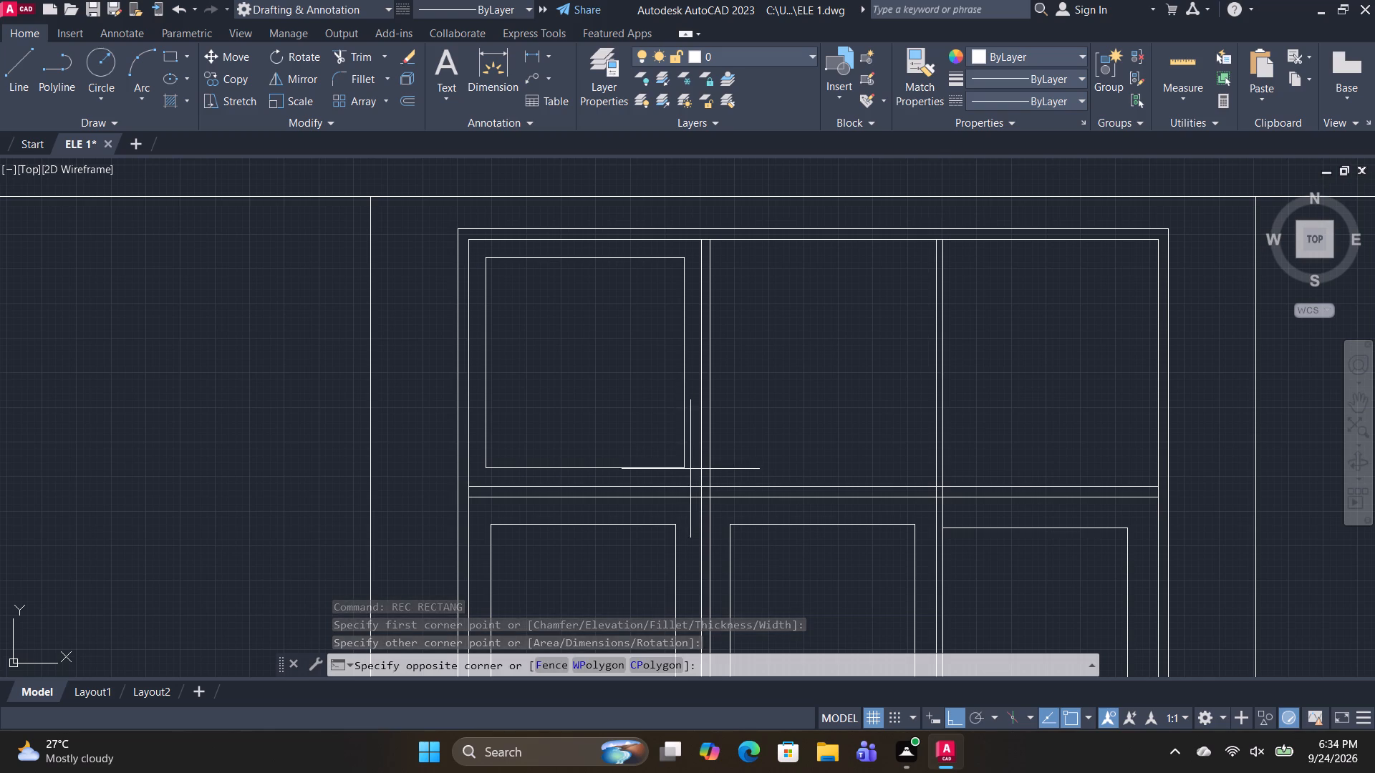
click(680, 460)
text(CO)
key(space)
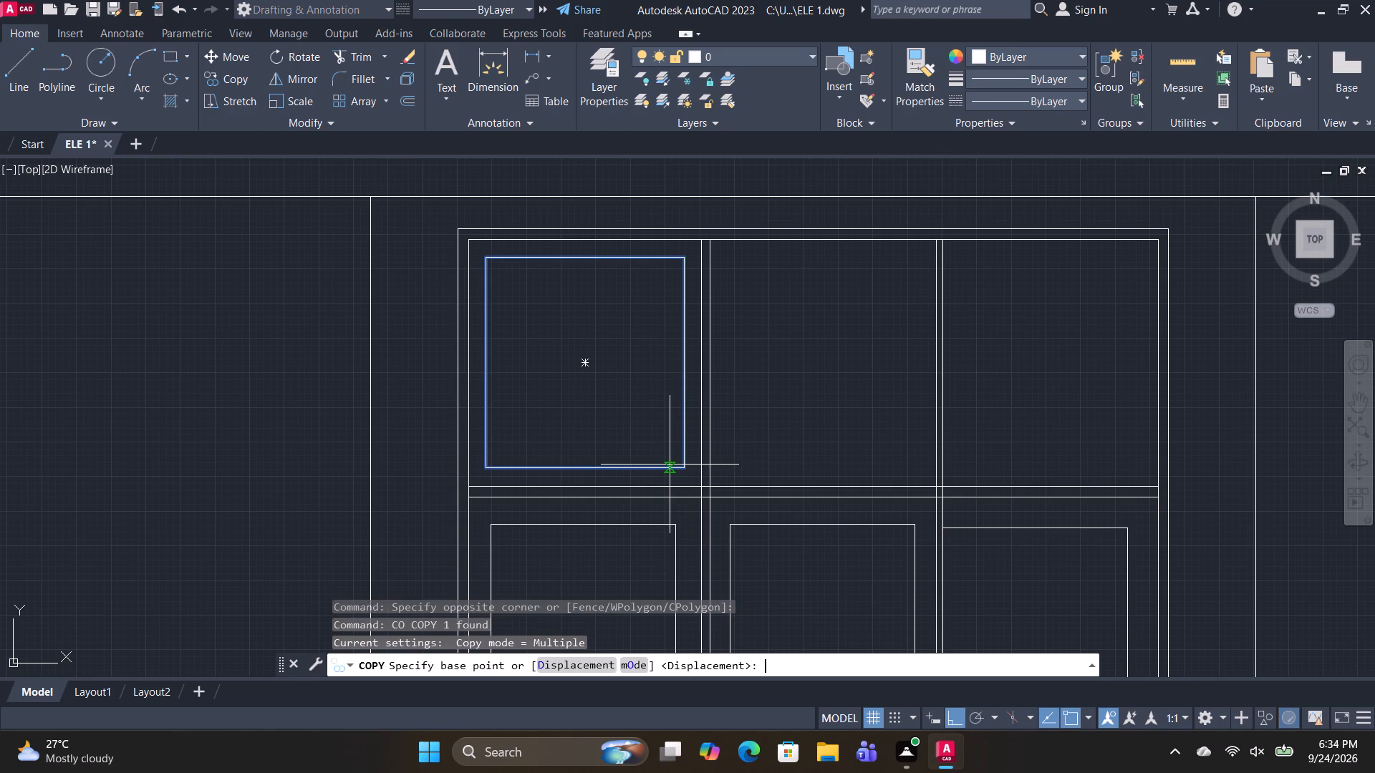
click(587, 358)
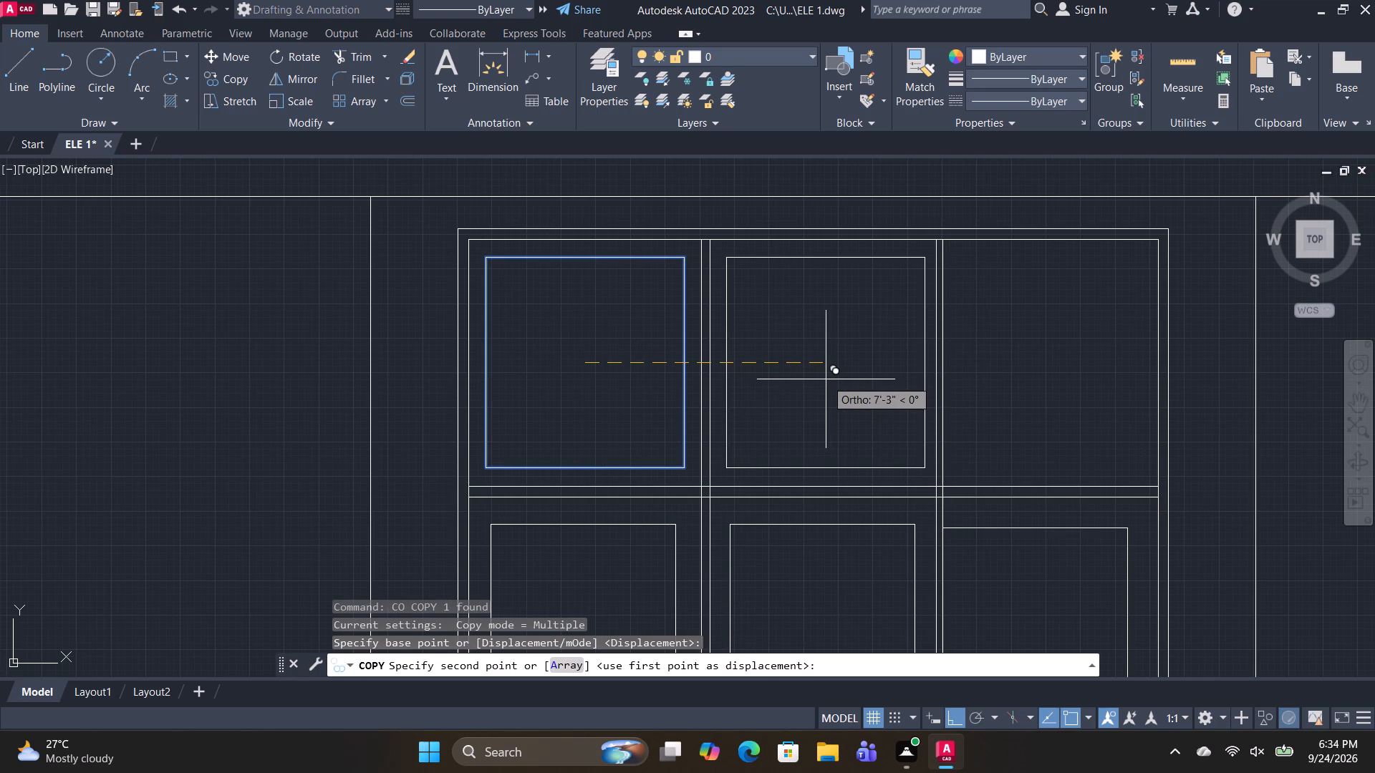
click(824, 379)
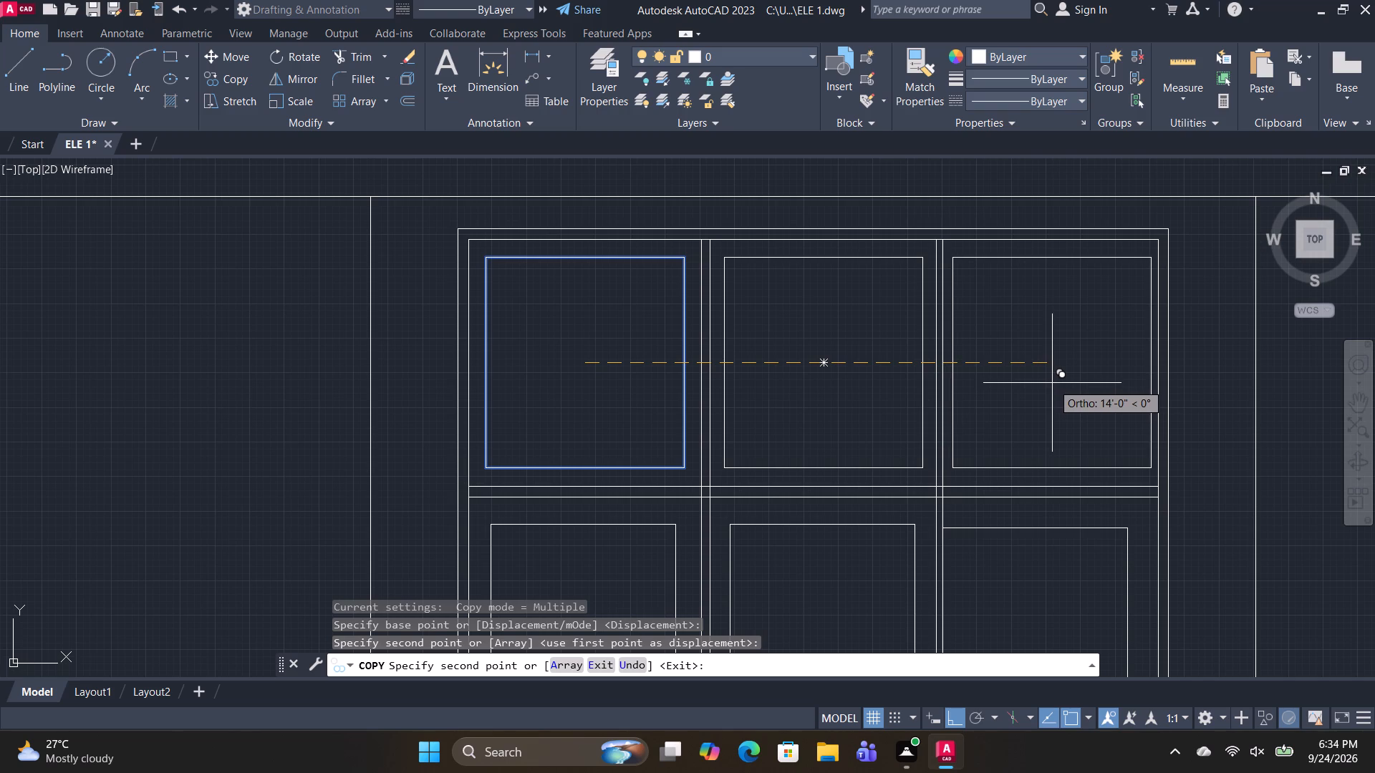
click(1052, 383)
key(b)
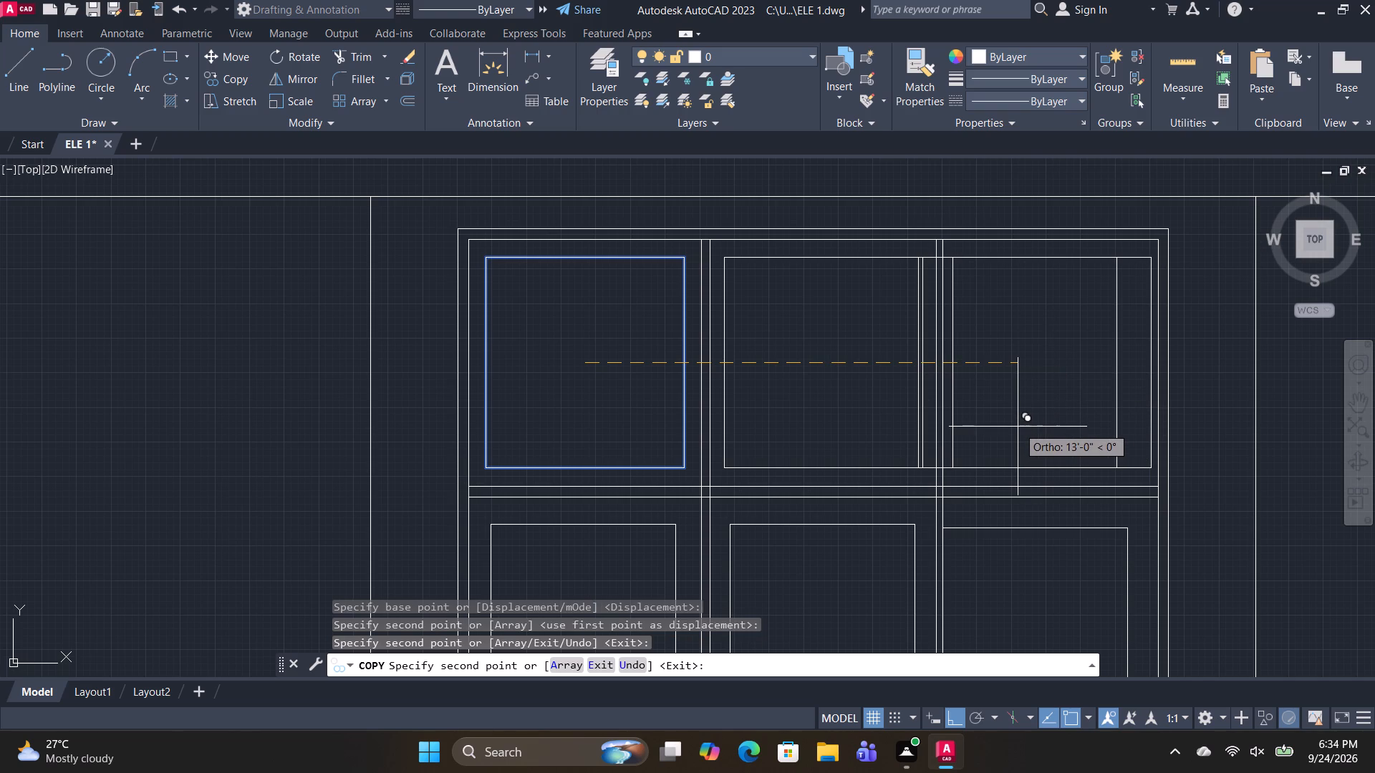
key(Escape)
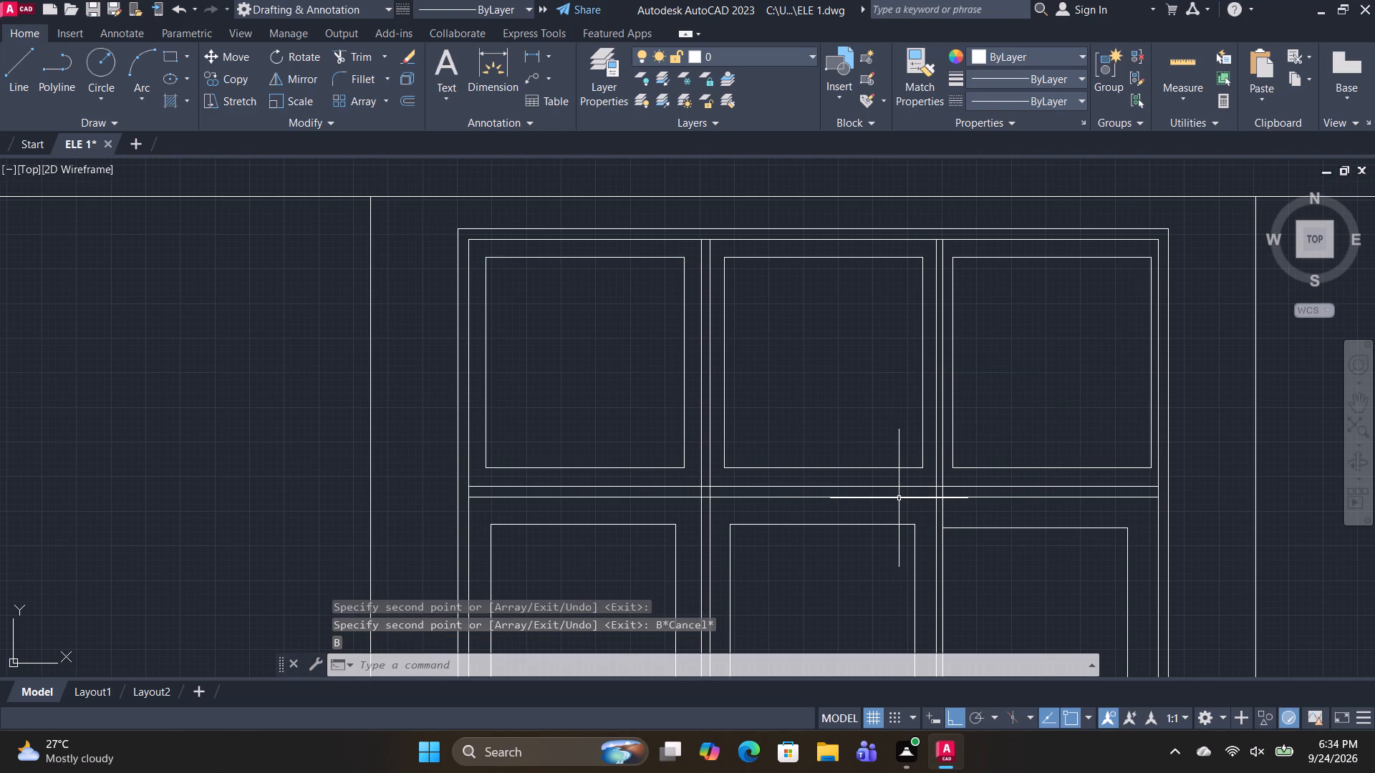
Trim the overlapping transom and mullion lines where the window's left mullion crosses the transom, leaving an open junction.
scroll(899, 498, down, 2)
middle_drag(798, 441, 641, 325)
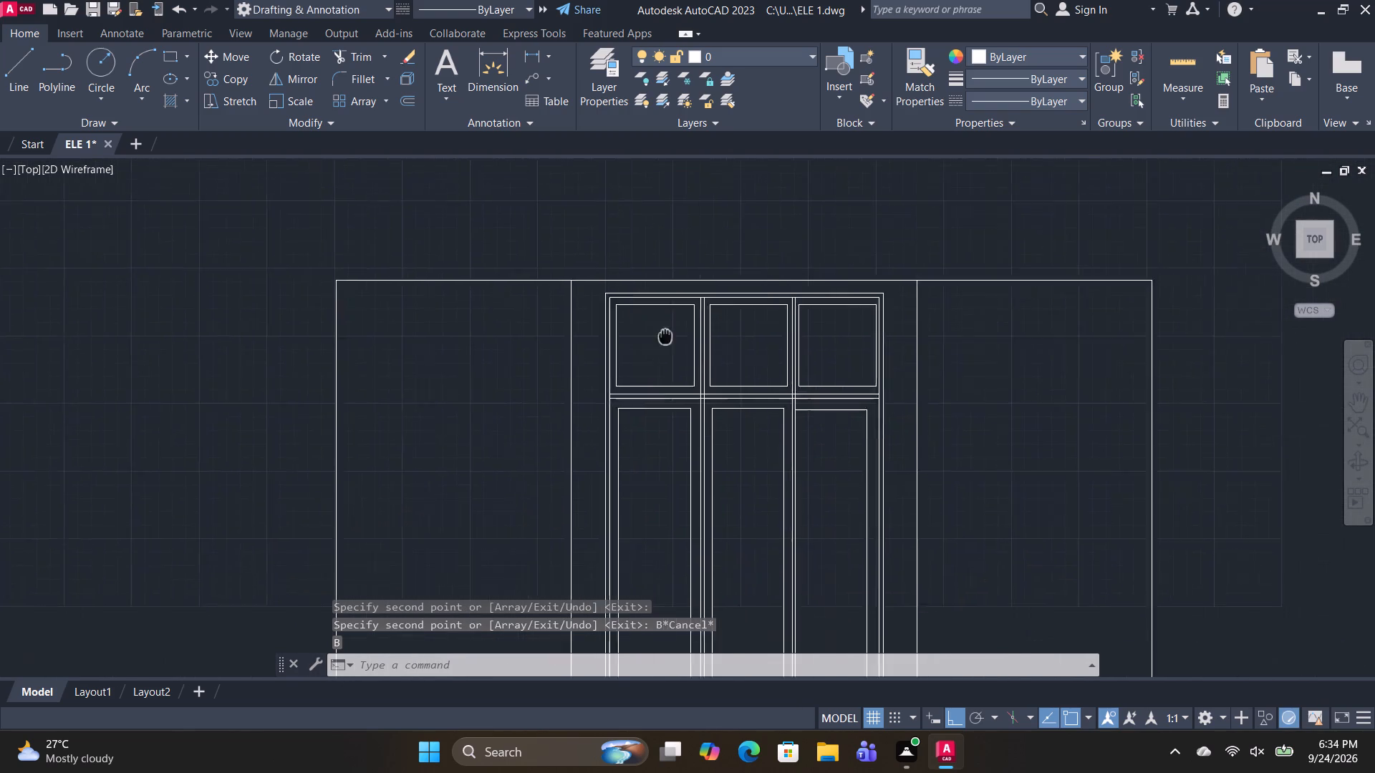
middle_drag(641, 325, 634, 321)
middle_drag(690, 485, 627, 424)
key(Escape)
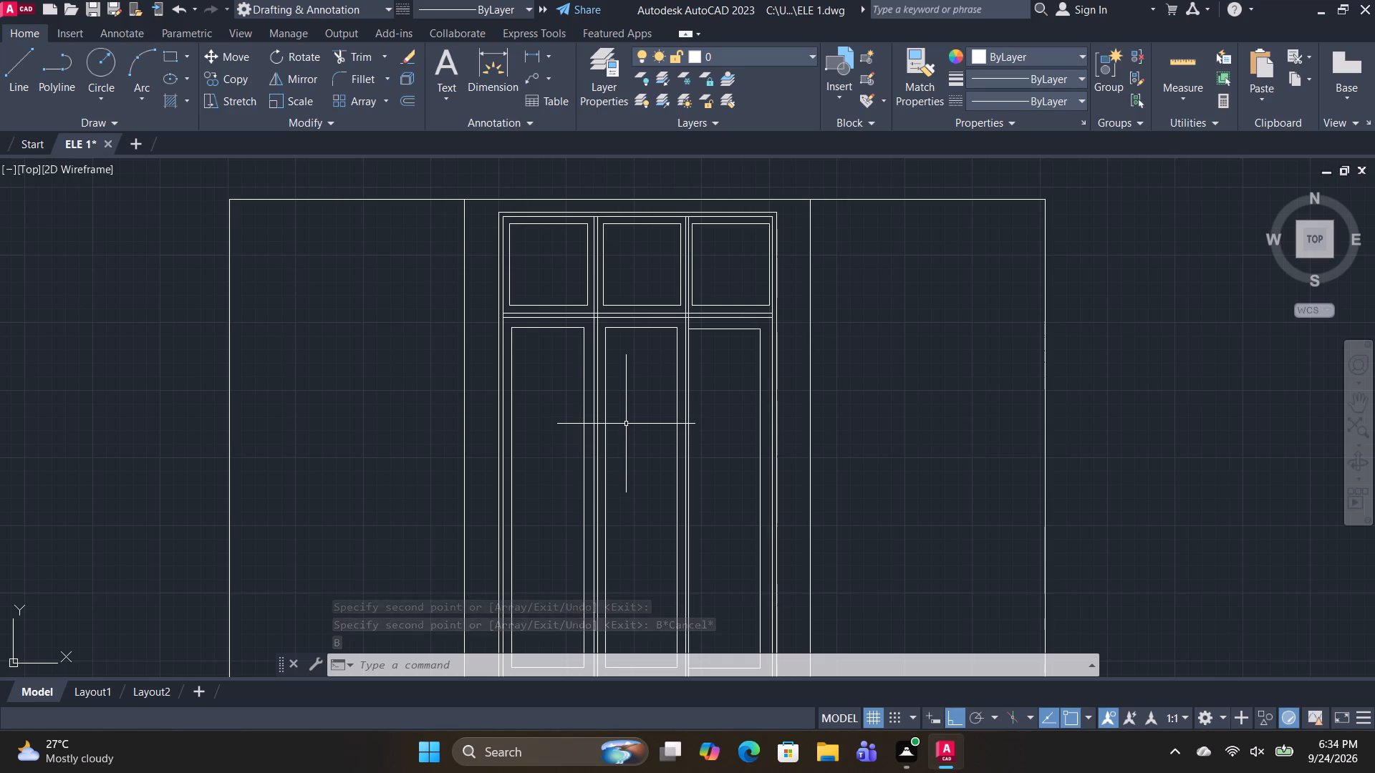
scroll(606, 336, up, 1)
text(TR)
key(space)
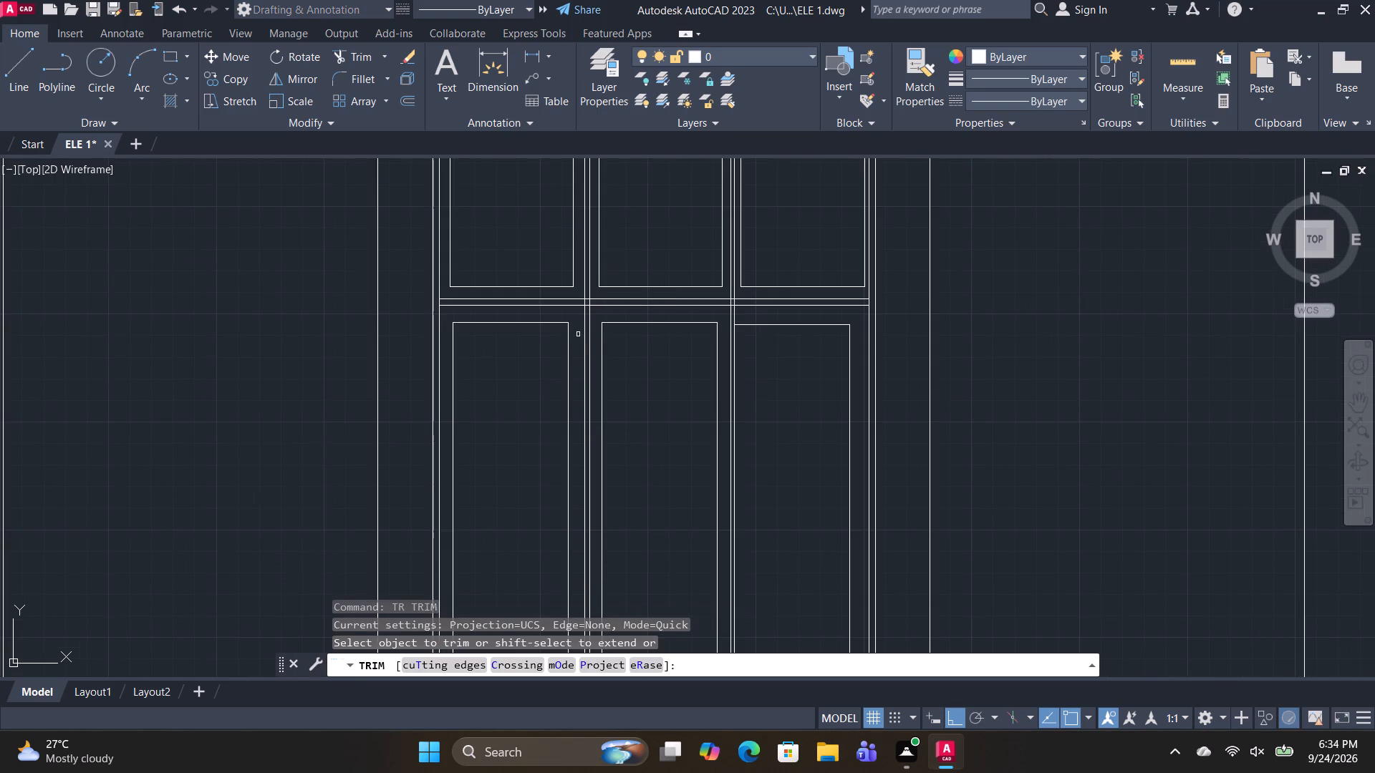
scroll(577, 319, up, 3)
click(598, 266)
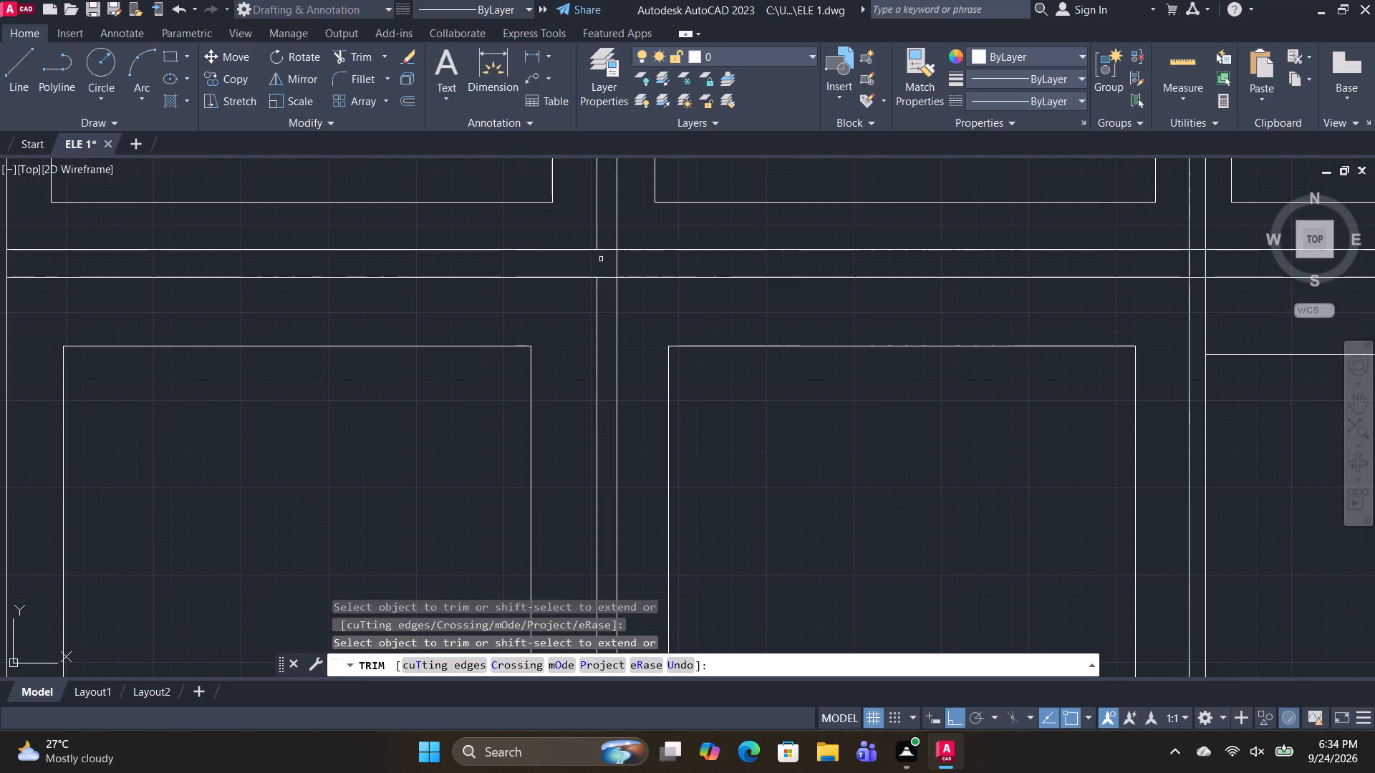
click(602, 250)
click(619, 262)
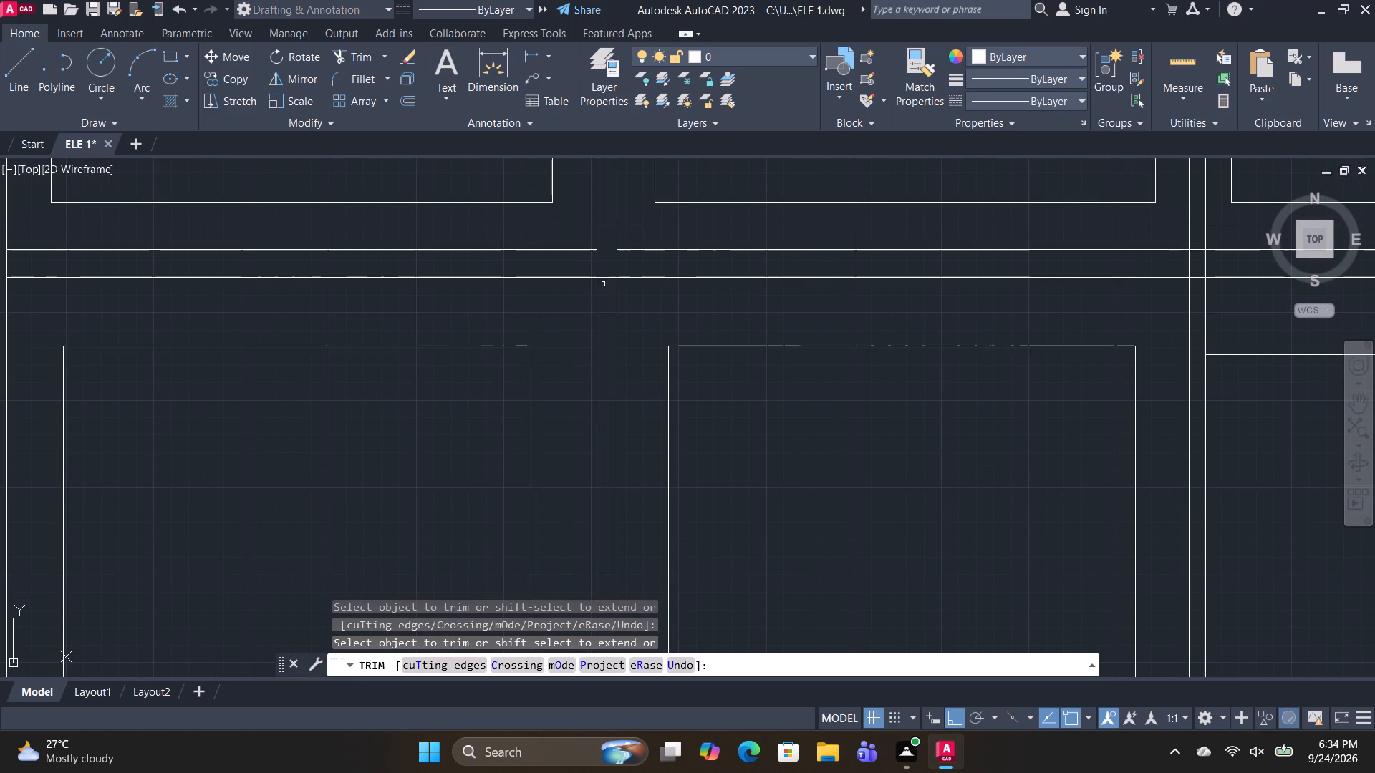
click(607, 277)
Trim the overlapping transom and mullion lines where the window's right mullion crosses the transom.
scroll(799, 323, down, 2)
scroll(935, 293, up, 2)
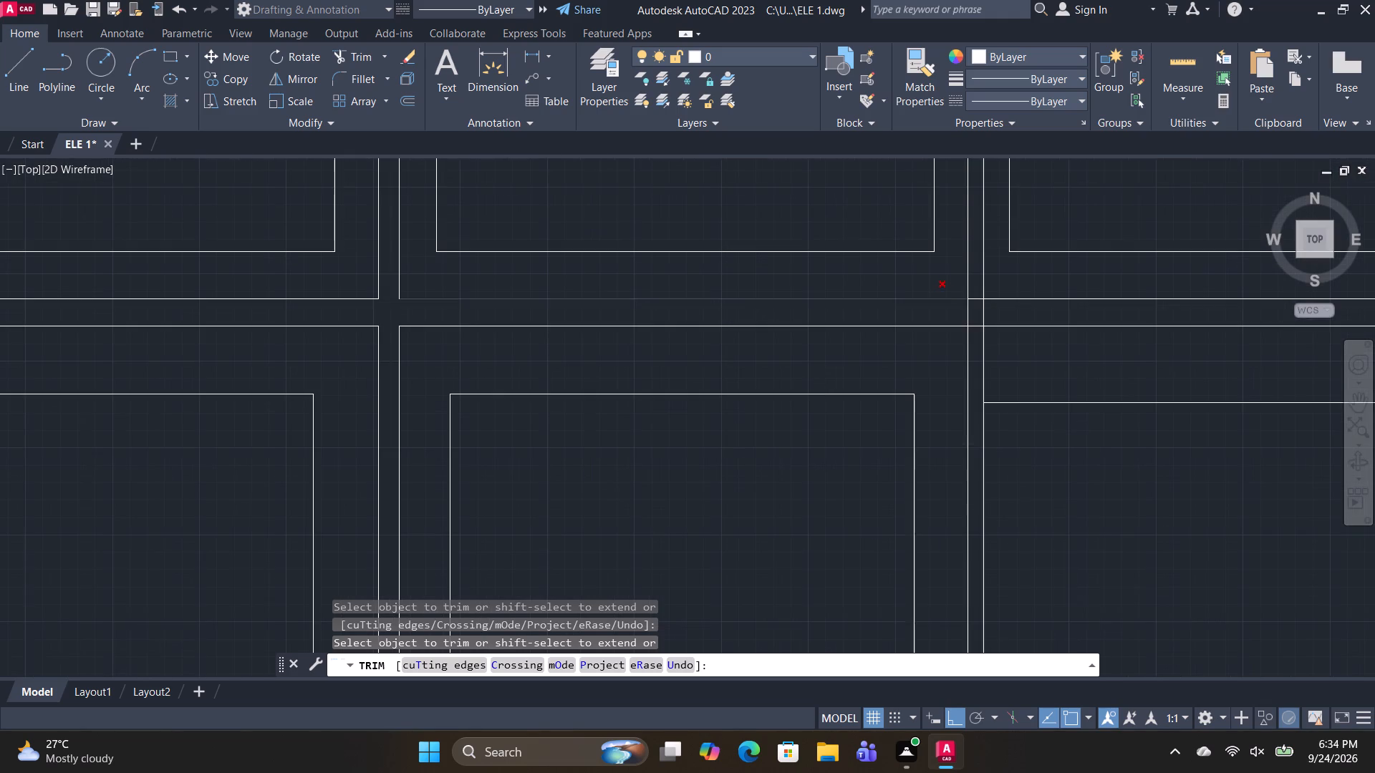
drag(937, 312, 990, 310)
click(972, 300)
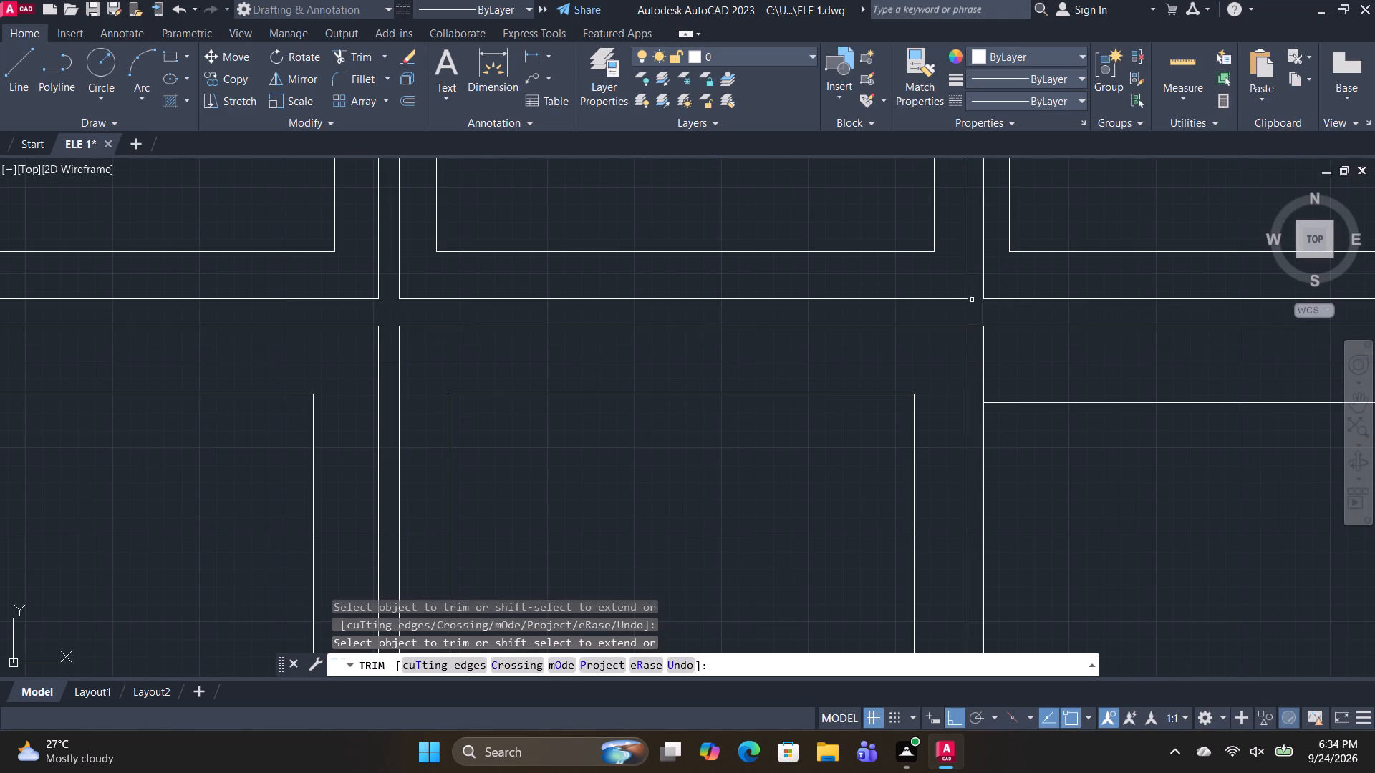
click(977, 326)
scroll(1012, 339, down, 2)
middle_drag(1095, 357, 1064, 361)
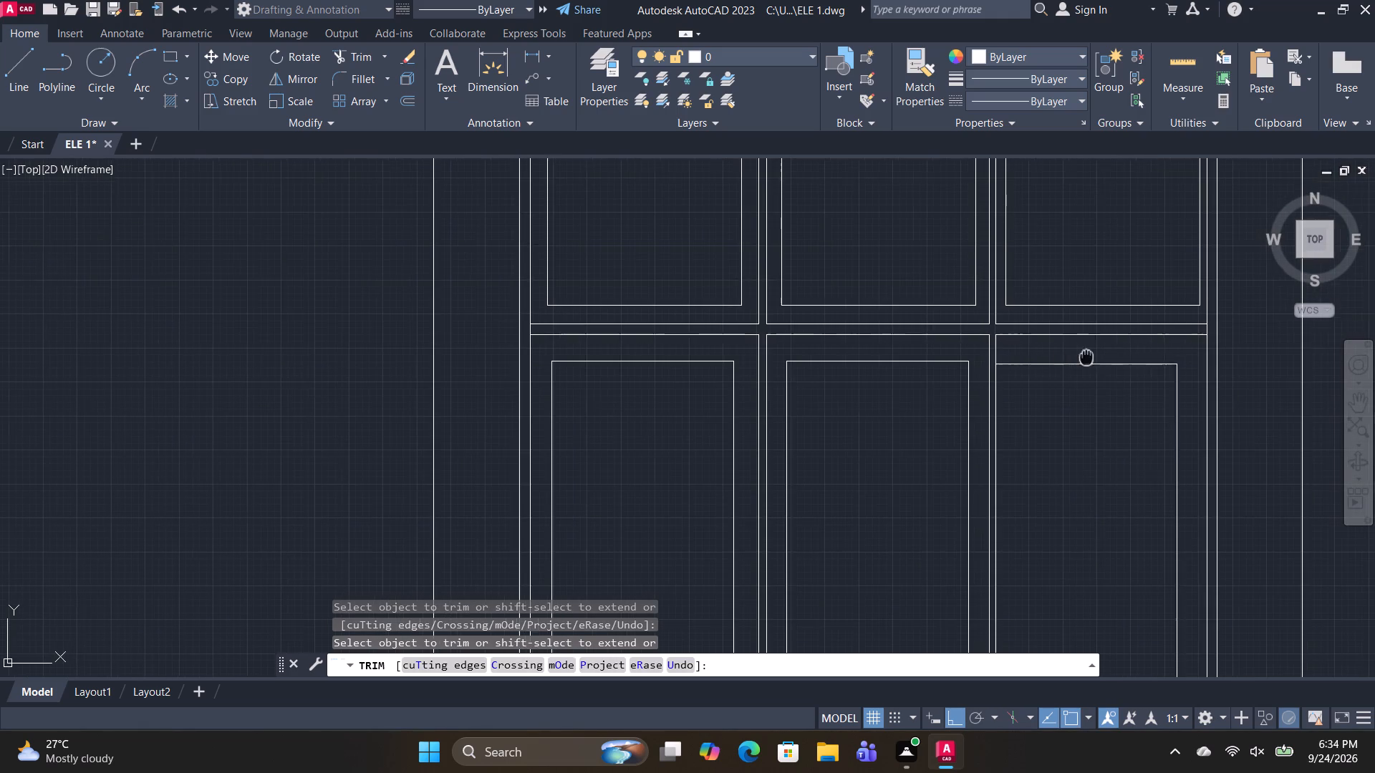
middle_drag(1064, 361, 952, 380)
scroll(912, 399, down, 2)
middle_drag(900, 480, 768, 324)
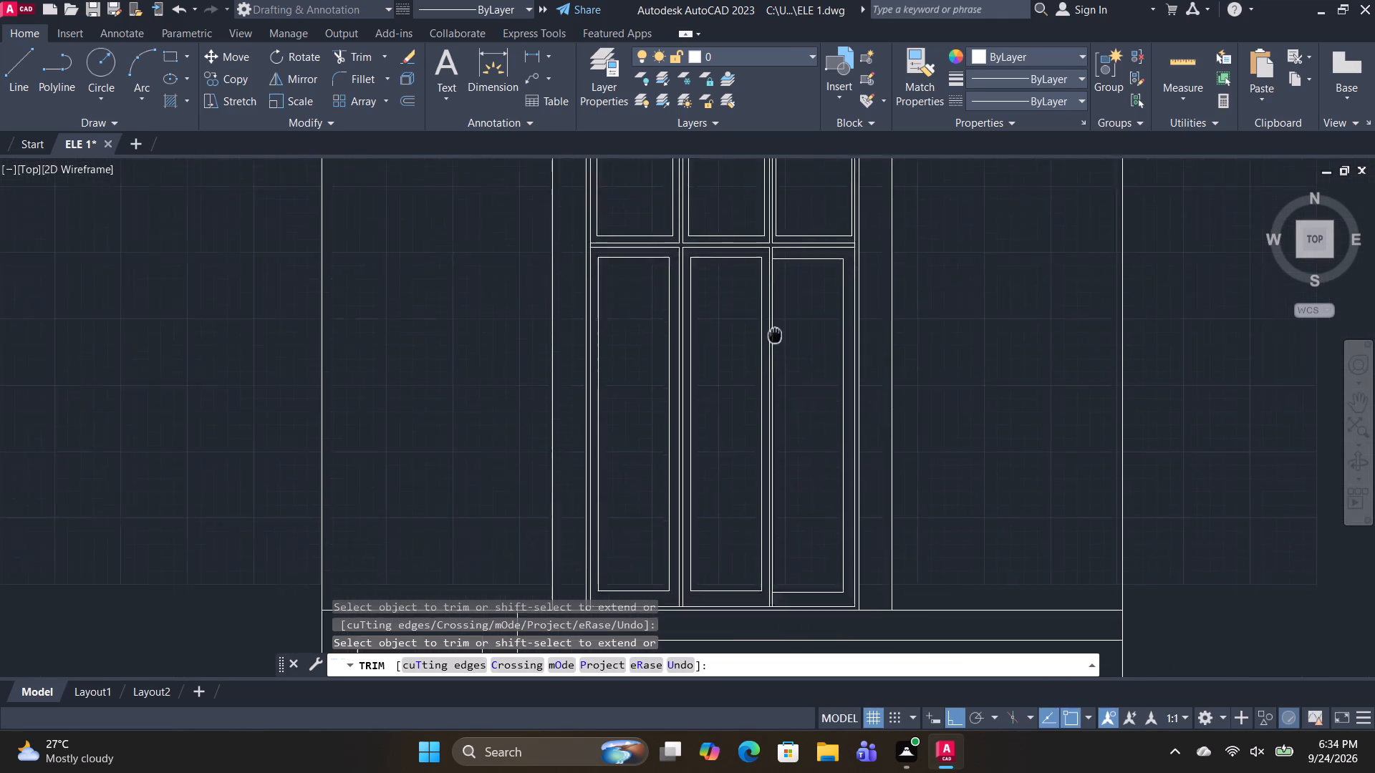
middle_drag(768, 324, 744, 272)
key(space)
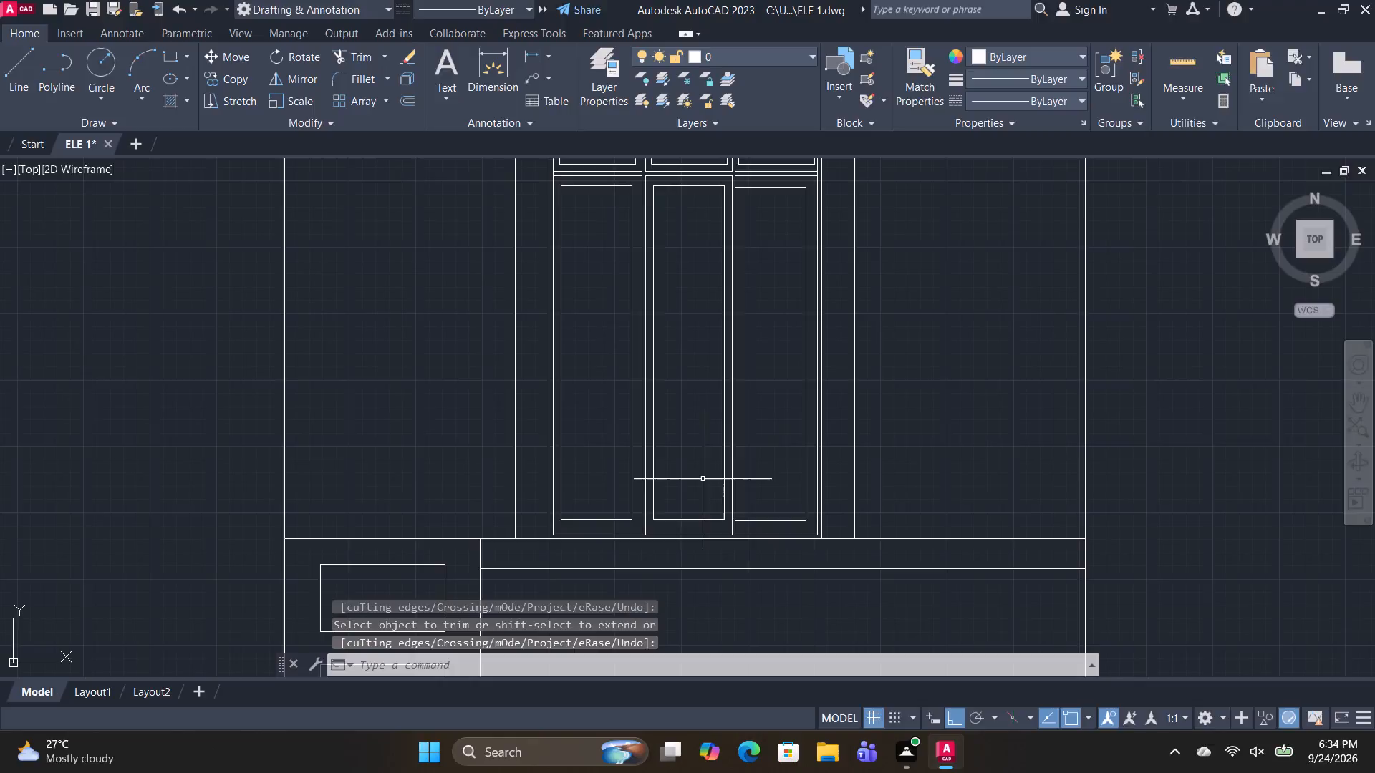
Save the drawing.
key(ctrl+s)
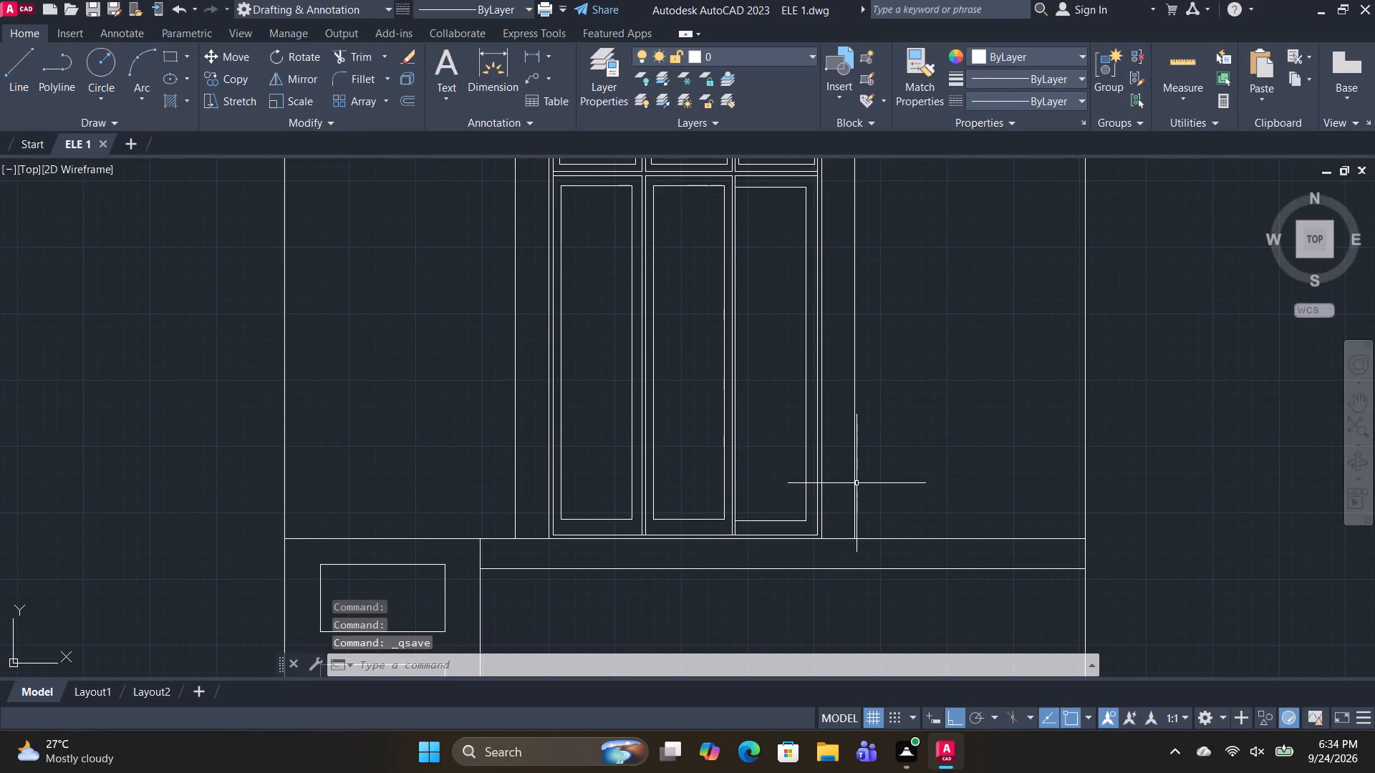
Draw a tall rectangle inside the top storey's left bay, inset from the bay's edges beside the window.
text(REC)
key(space)
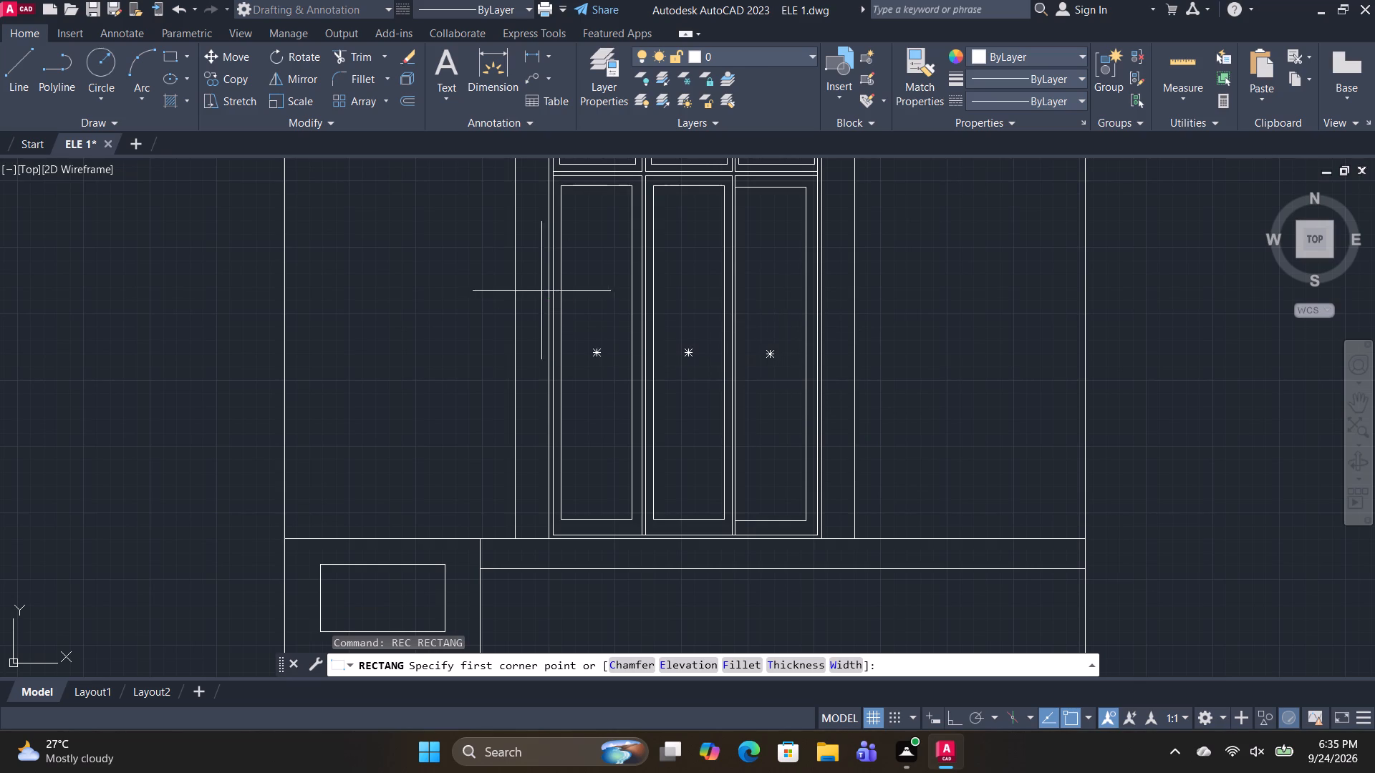
middle_drag(475, 289, 756, 428)
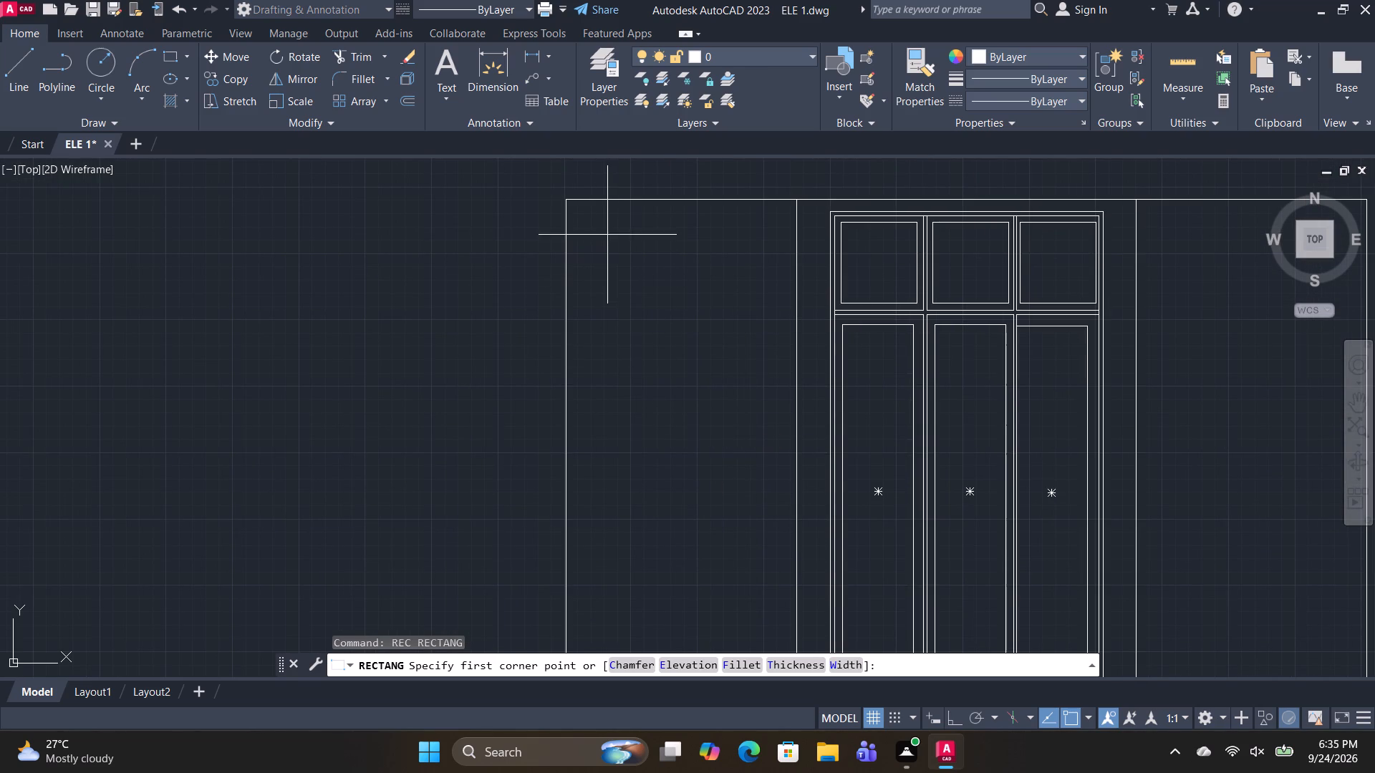
click(597, 233)
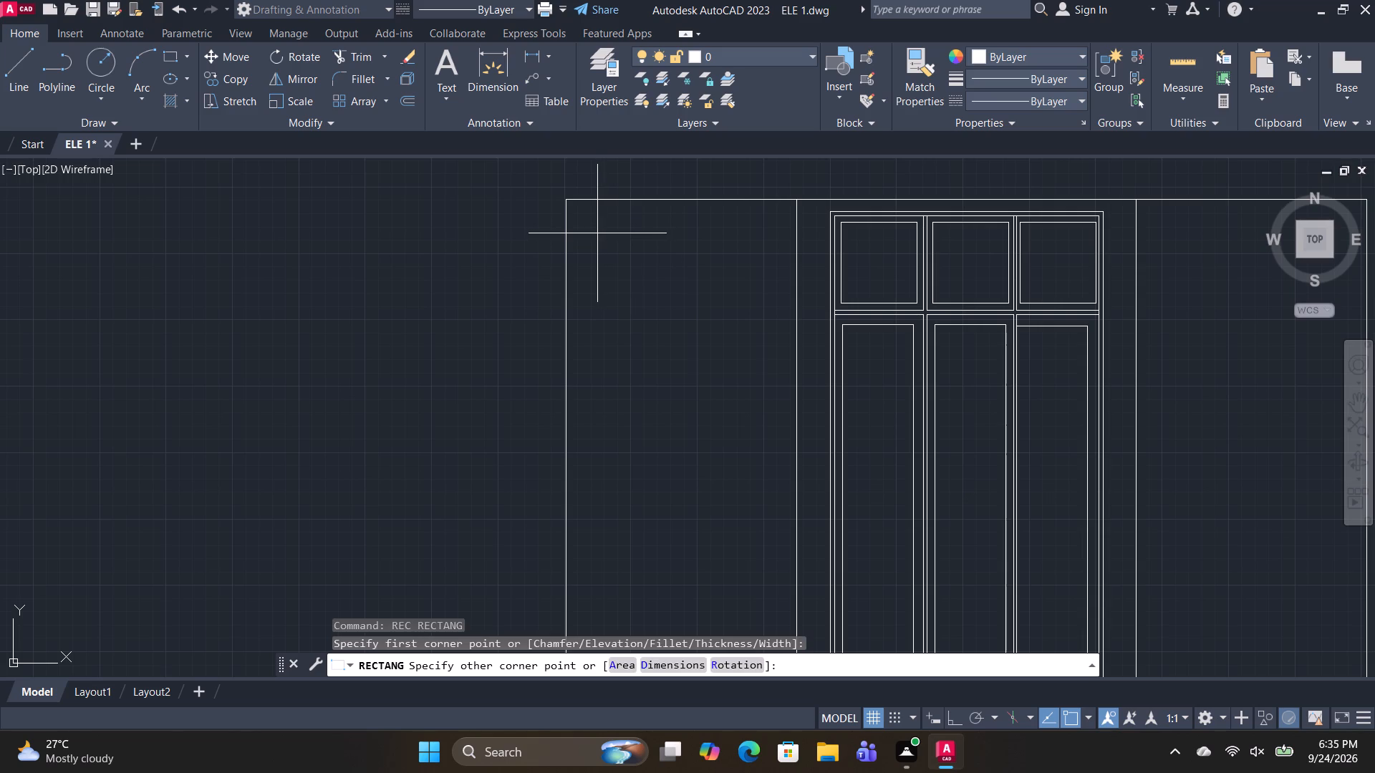
middle_drag(731, 511, 698, 324)
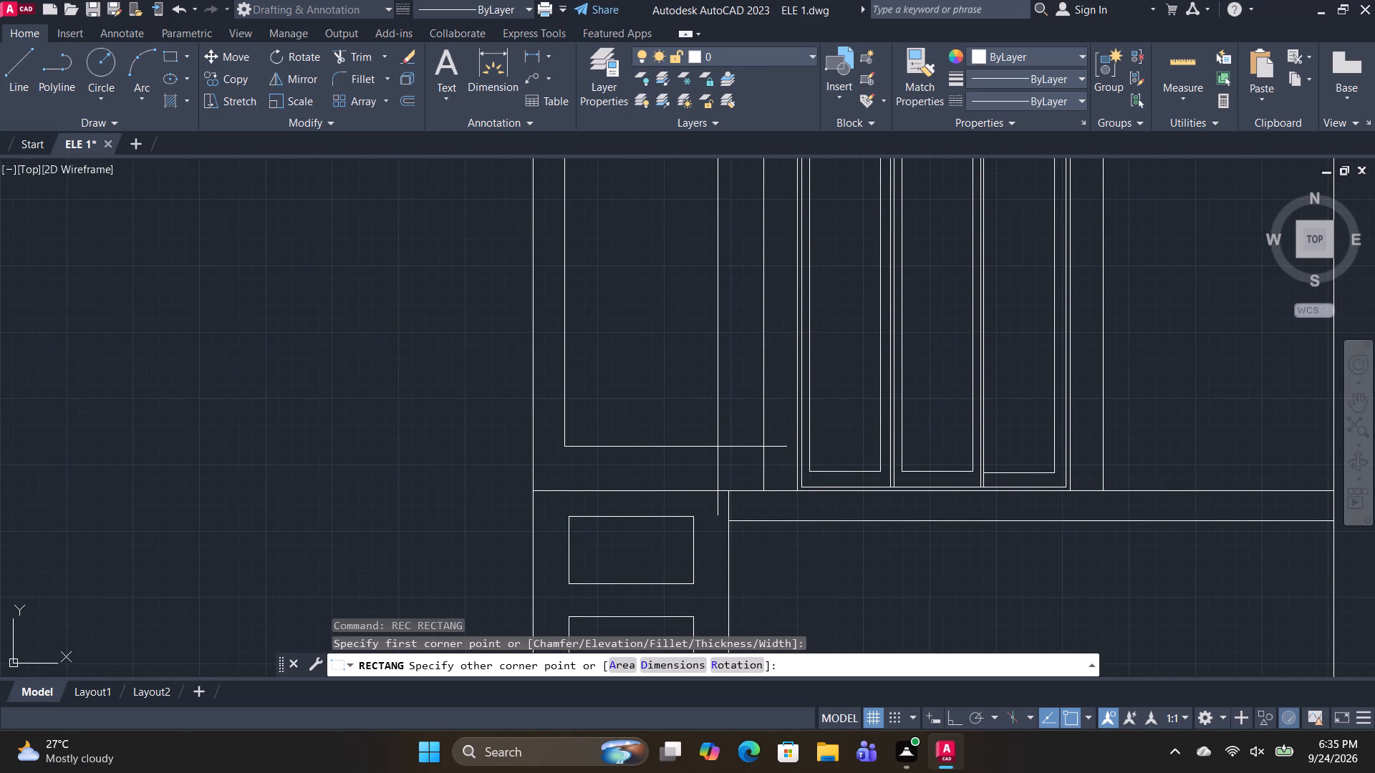
click(723, 452)
Offset the left bay's tall rectangle slightly inward with the Through option to form a thin border.
middle_drag(859, 485, 730, 508)
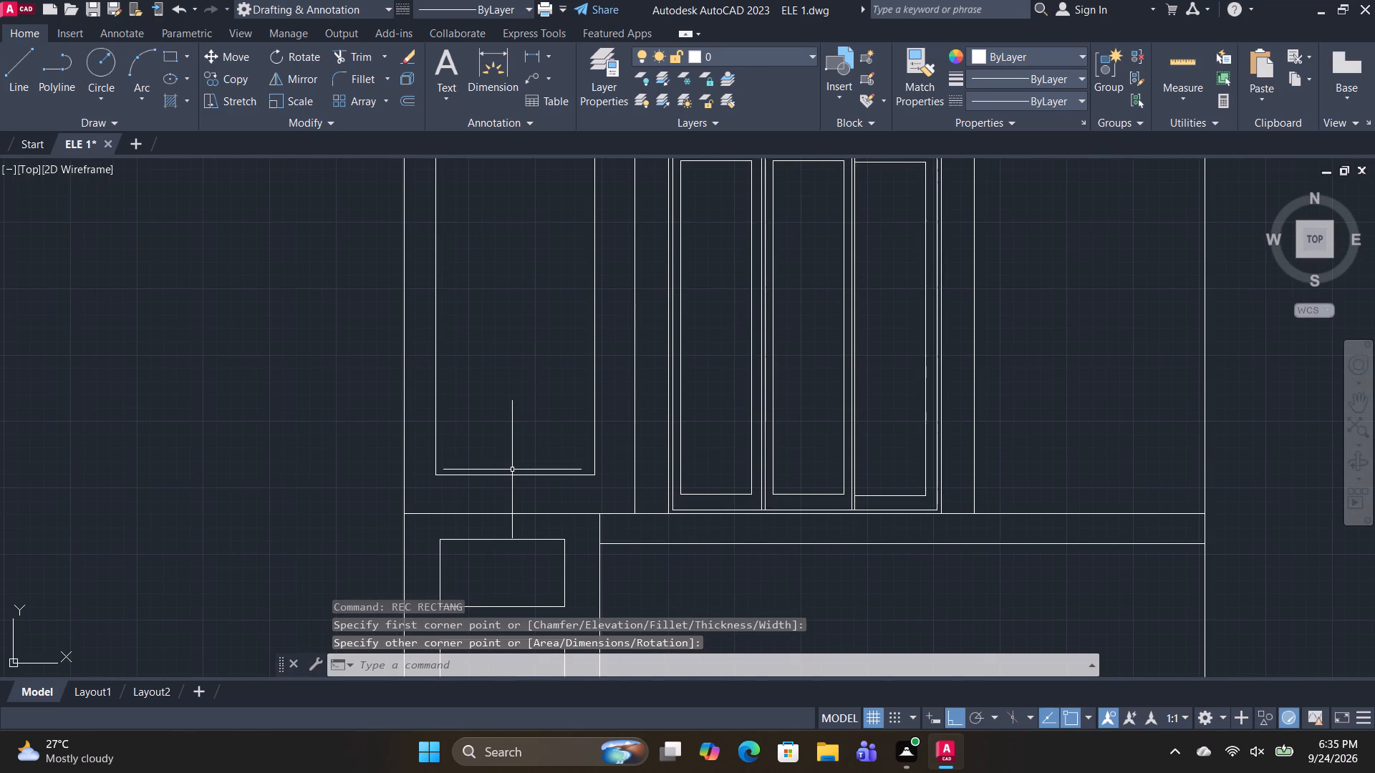
text(O)
key(space)
text(T)
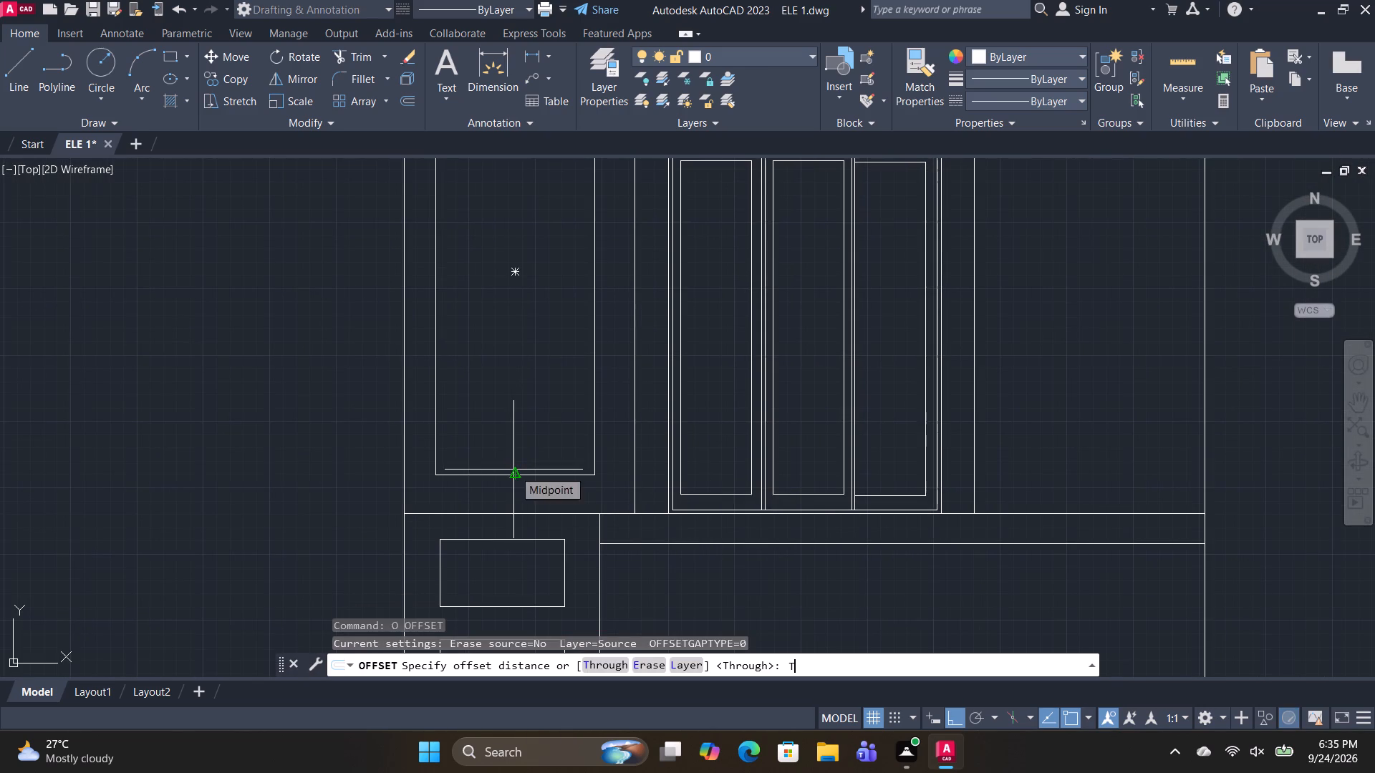
key(space)
click(515, 475)
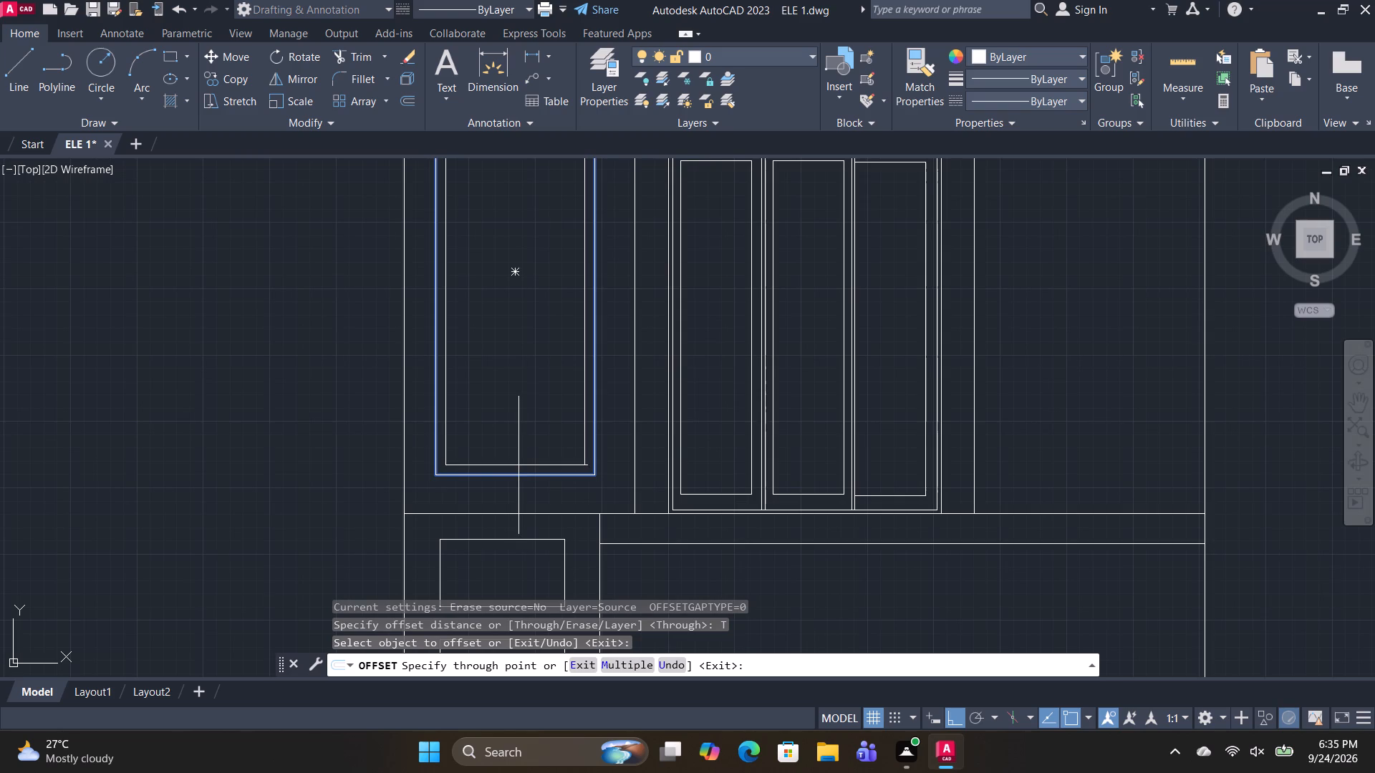
scroll(519, 465, up, 2)
click(521, 473)
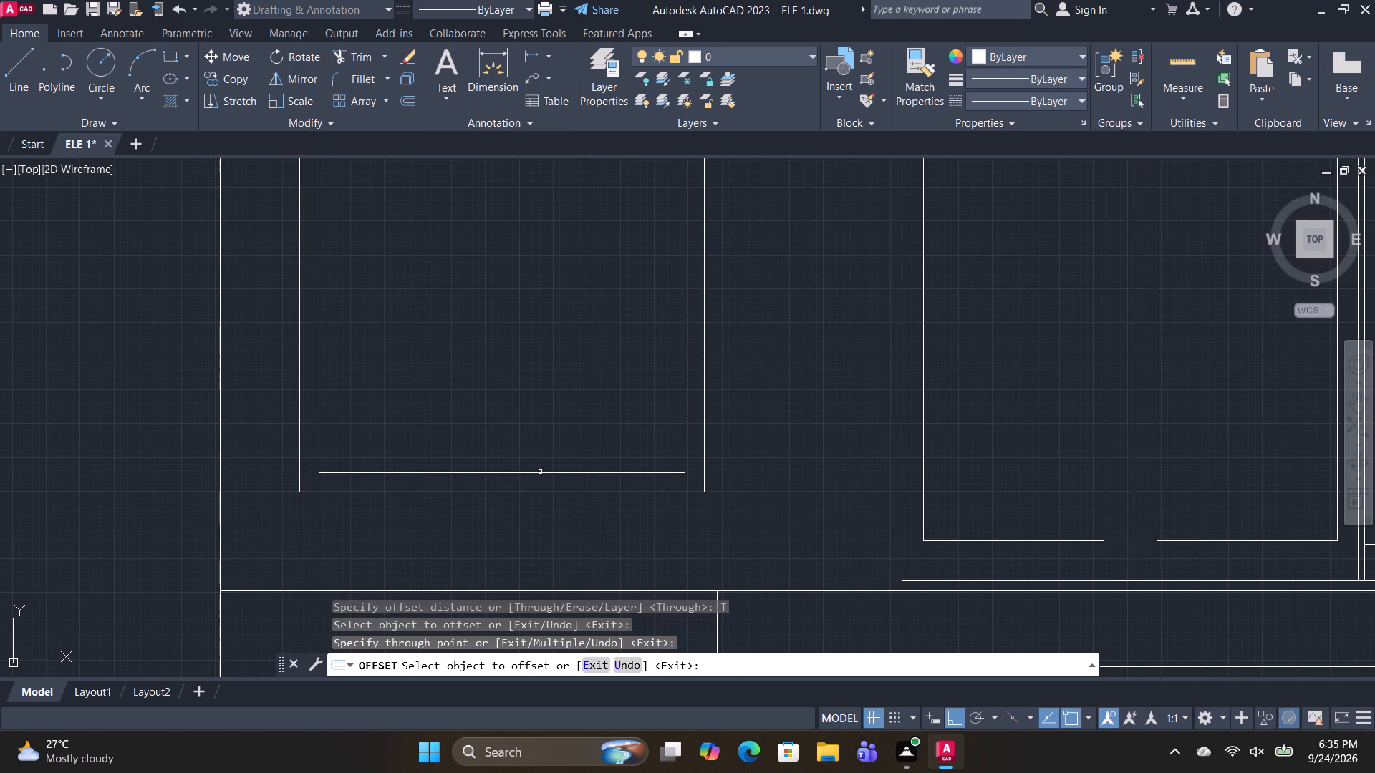
scroll(544, 468, down, 1)
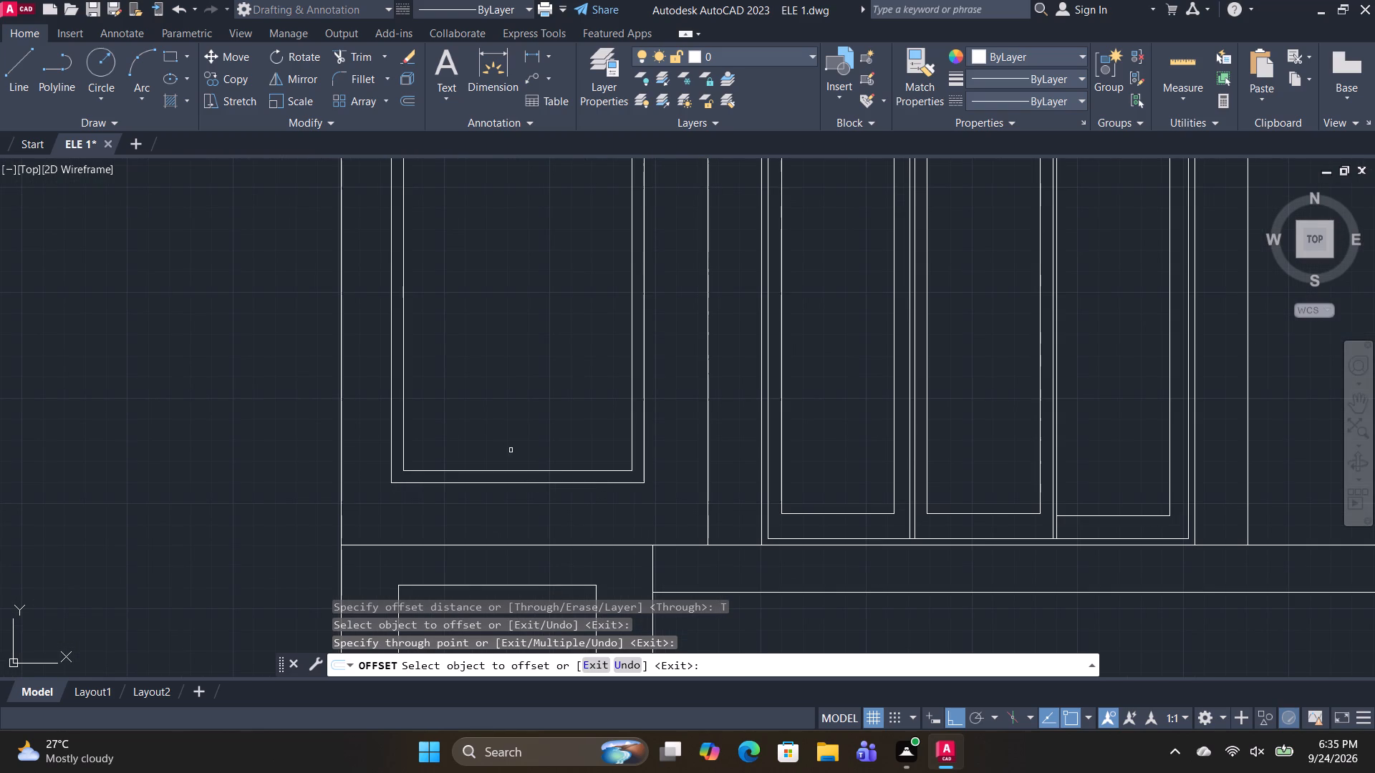
key(Escape)
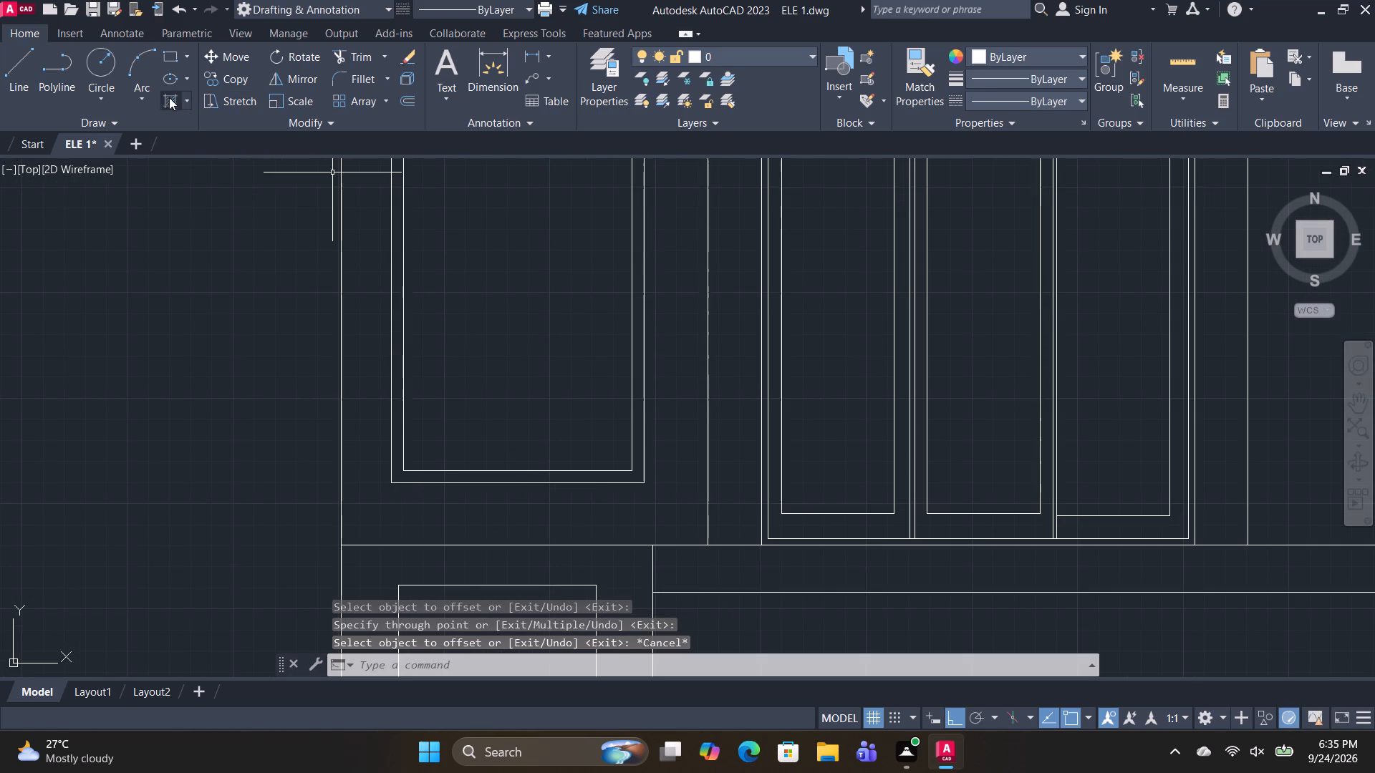
Hatch the inner rectangle of the left bay with the AR-B816C brick pattern.
click(165, 96)
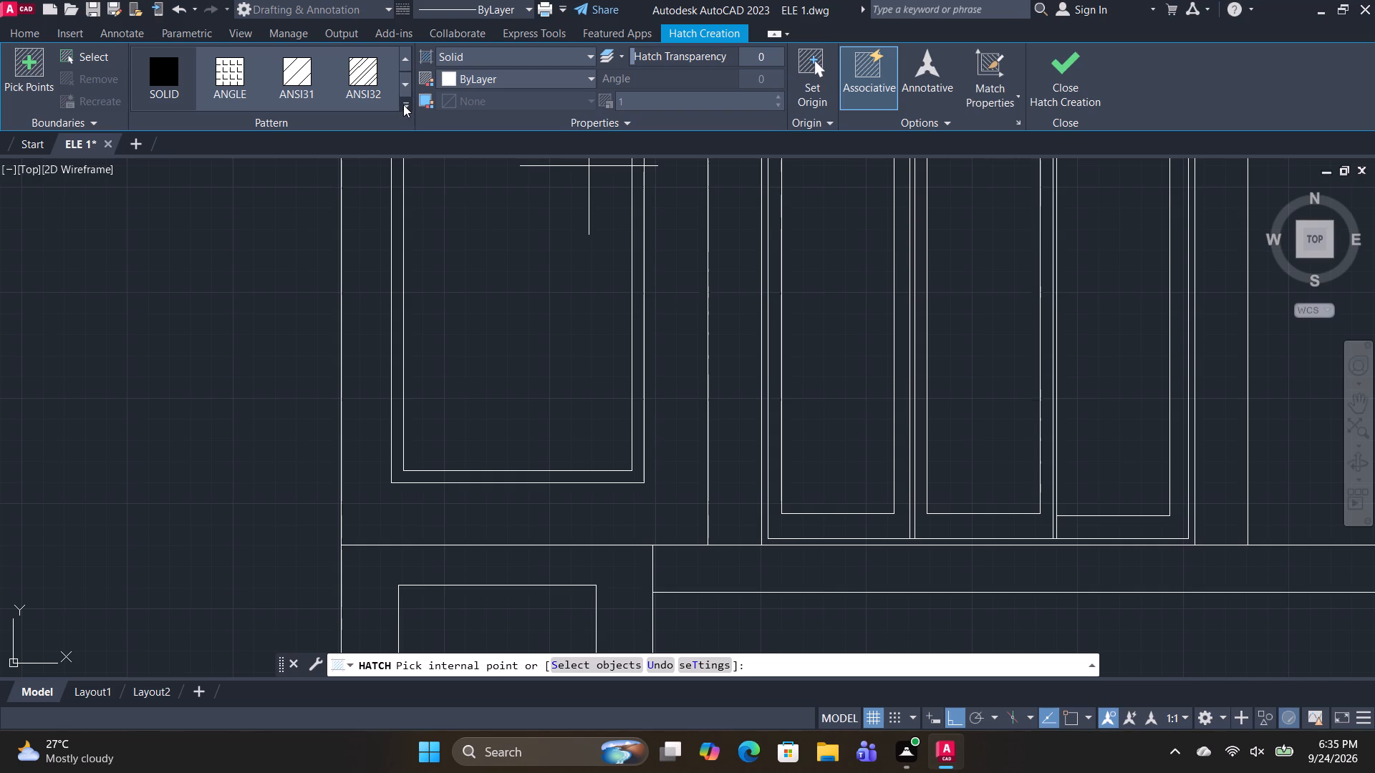
click(403, 104)
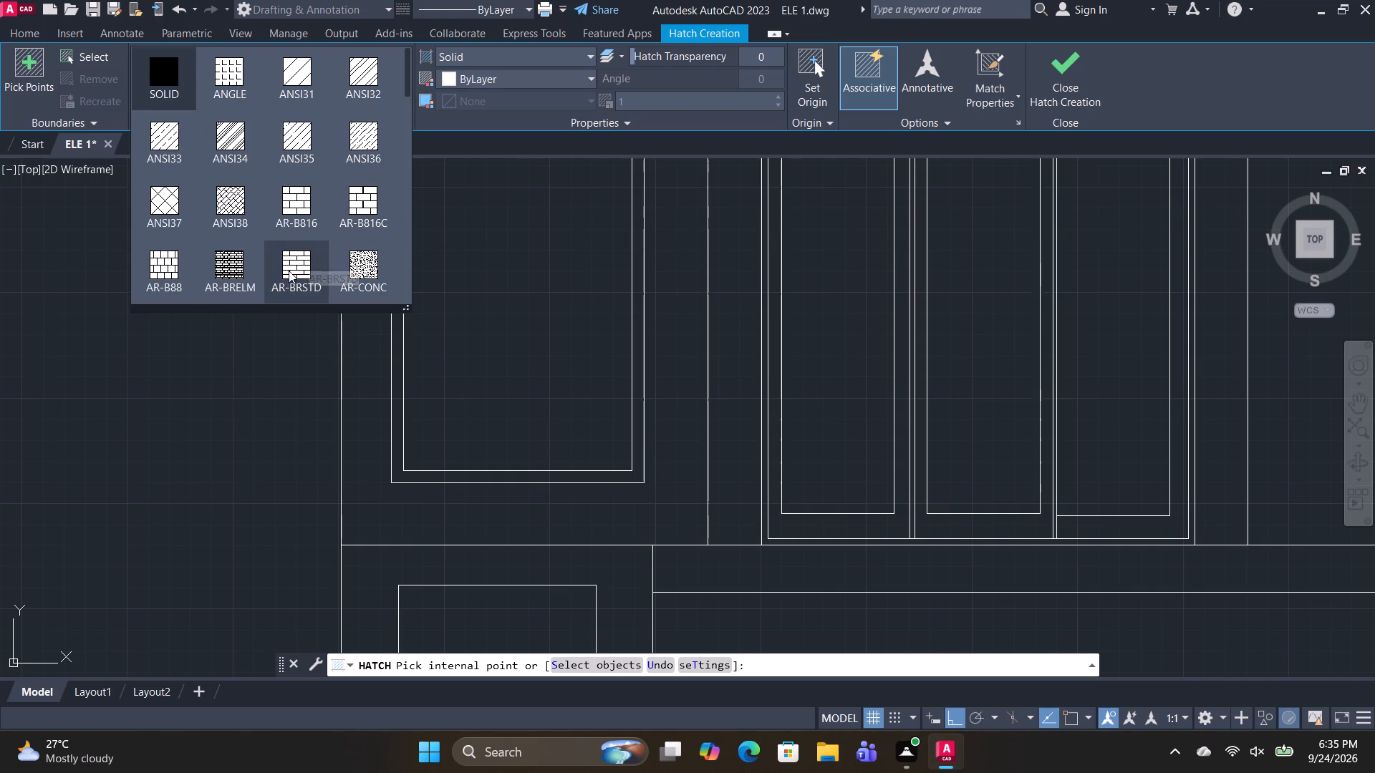
click(363, 205)
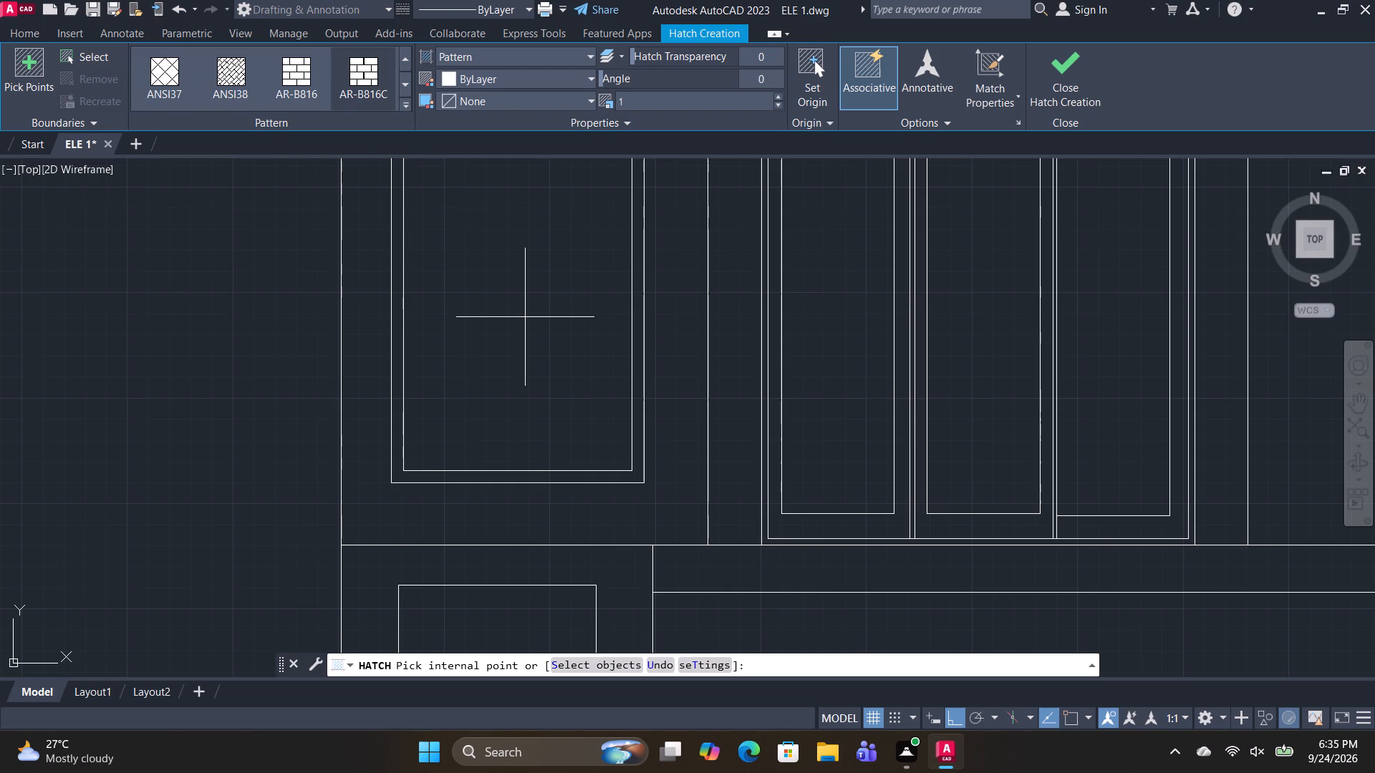
click(525, 317)
scroll(536, 363, down, 2)
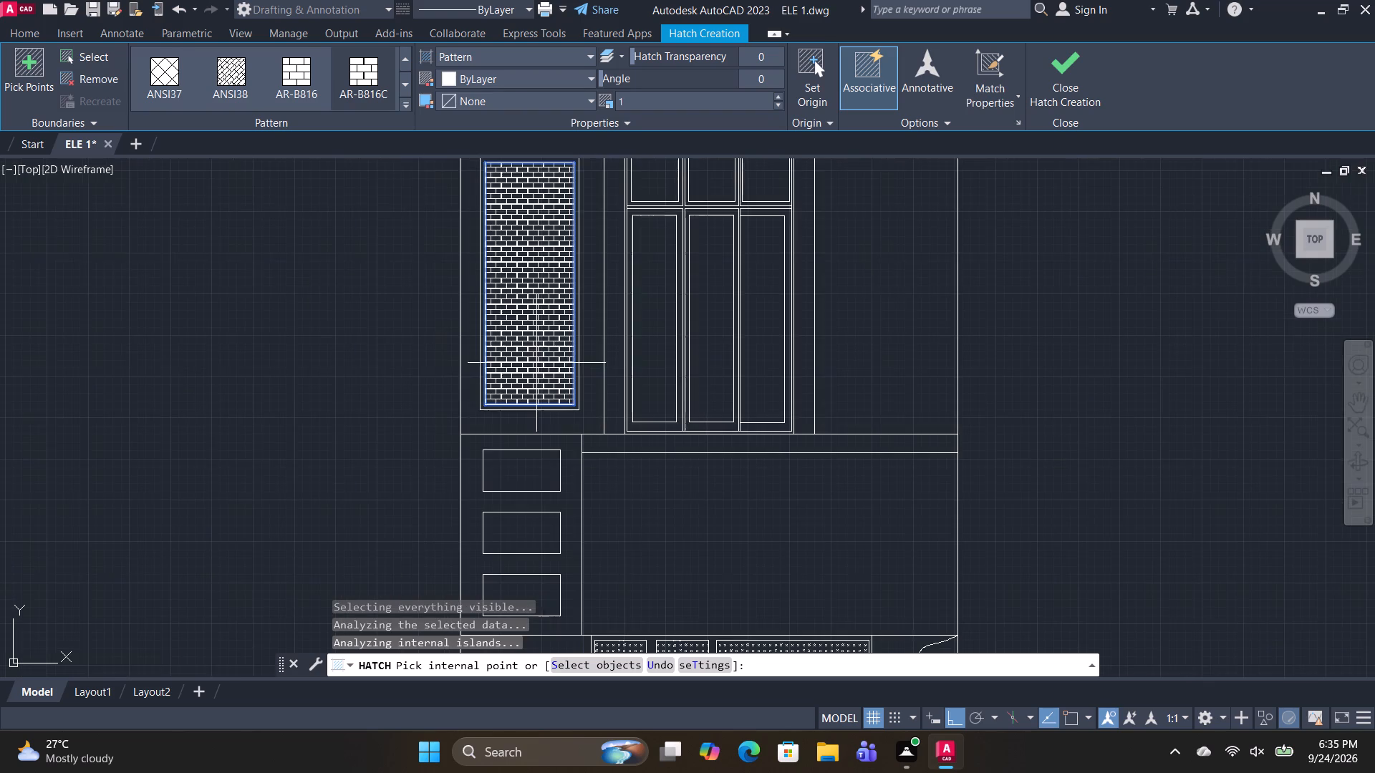
middle_drag(571, 366, 559, 436)
click(1056, 71)
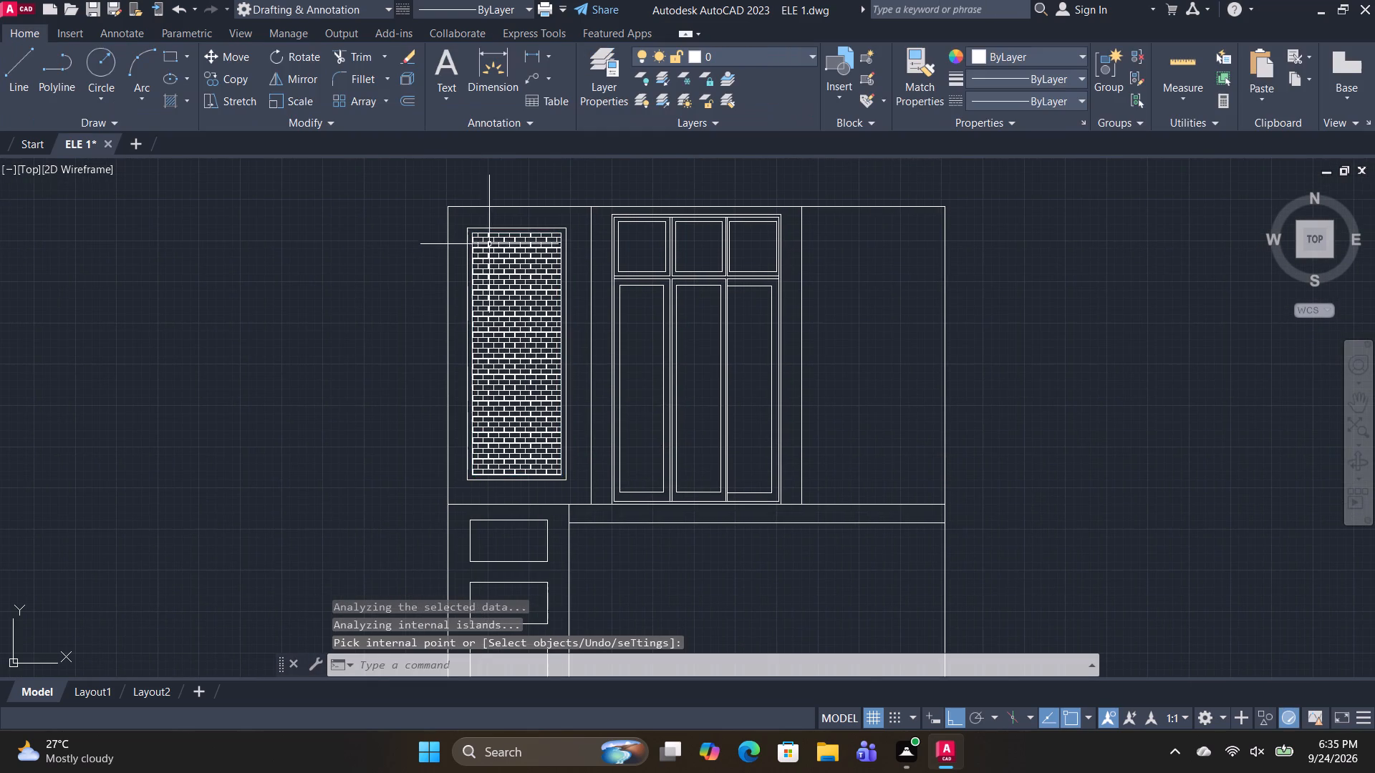
Copy the brick-hatched panel with both rectangles into the right bay, from the left partition's top end to the facade's top right corner.
scroll(539, 293, up, 2)
click(607, 295)
click(529, 281)
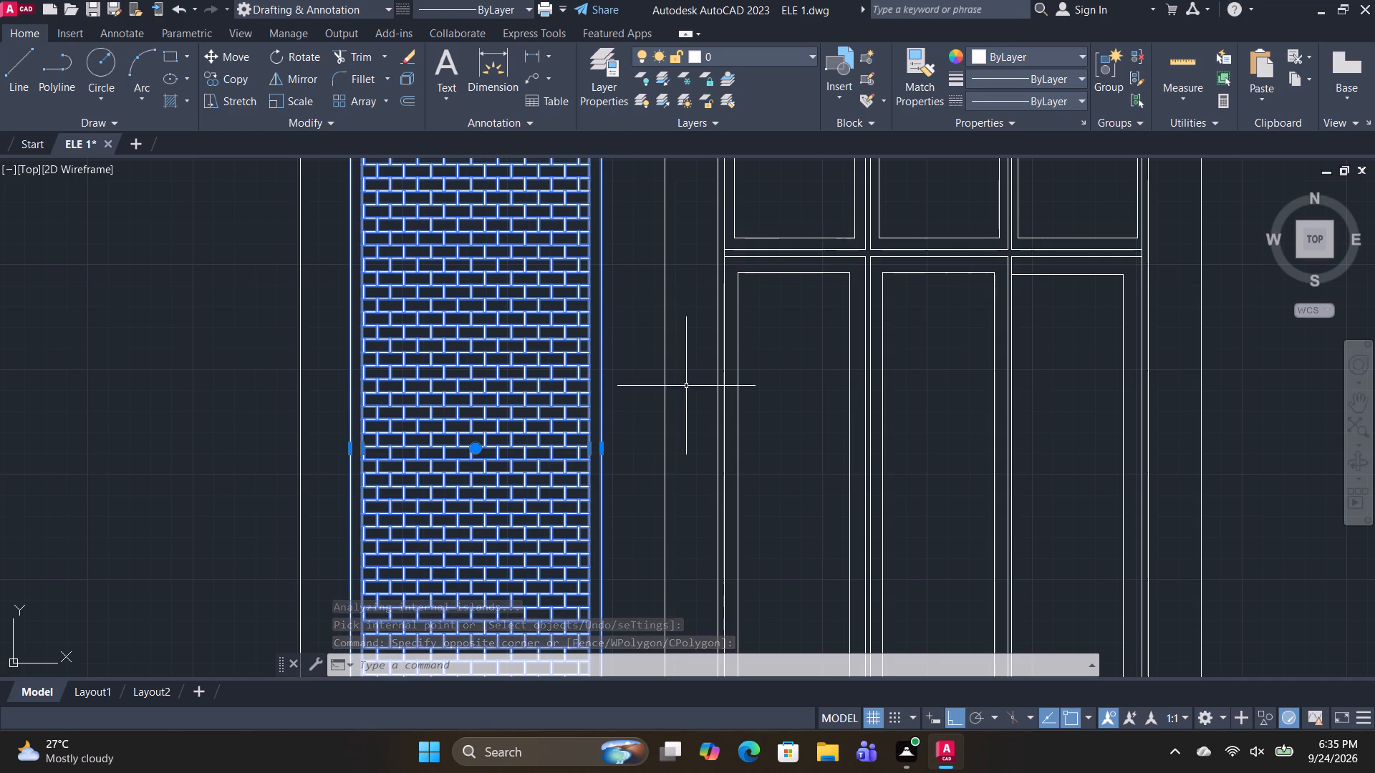
scroll(573, 395, down, 1)
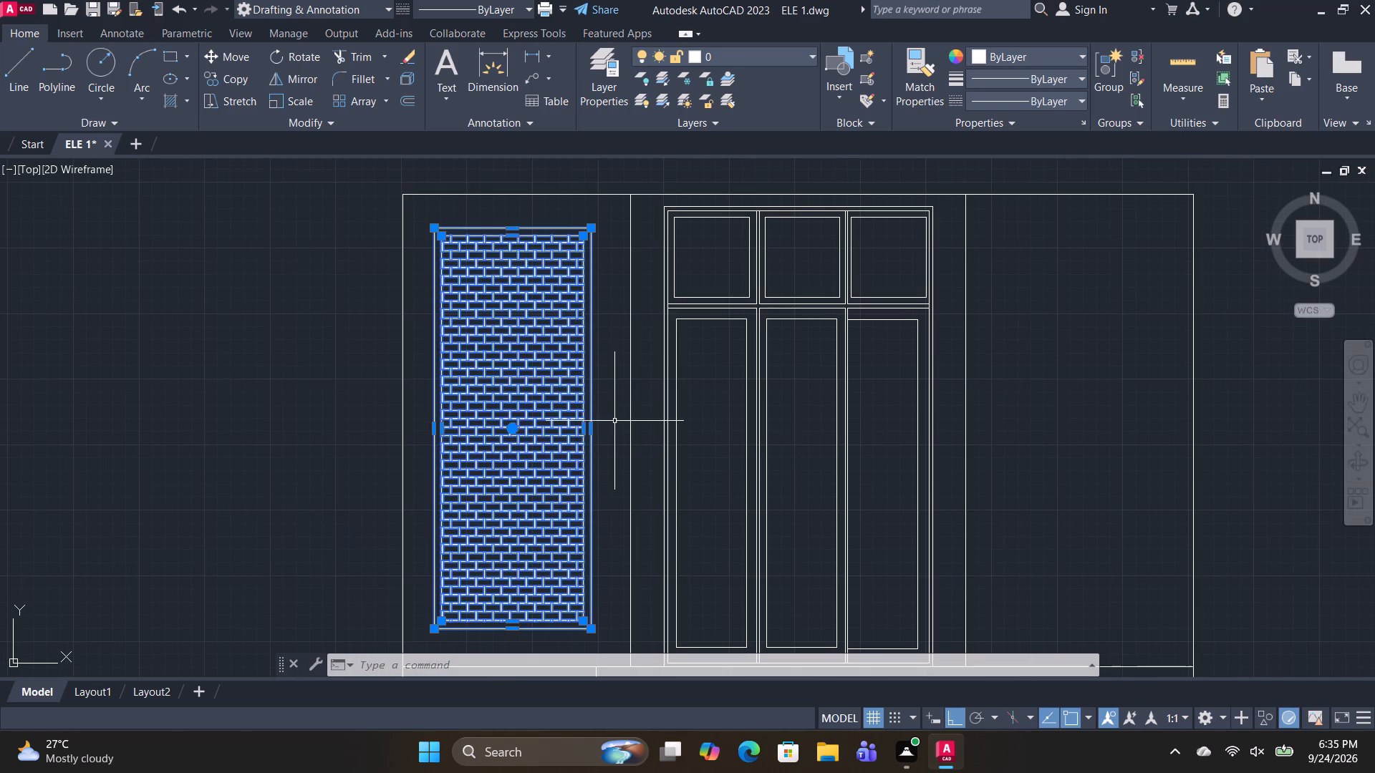
middle_drag(603, 419, 594, 414)
scroll(594, 414, down, 1)
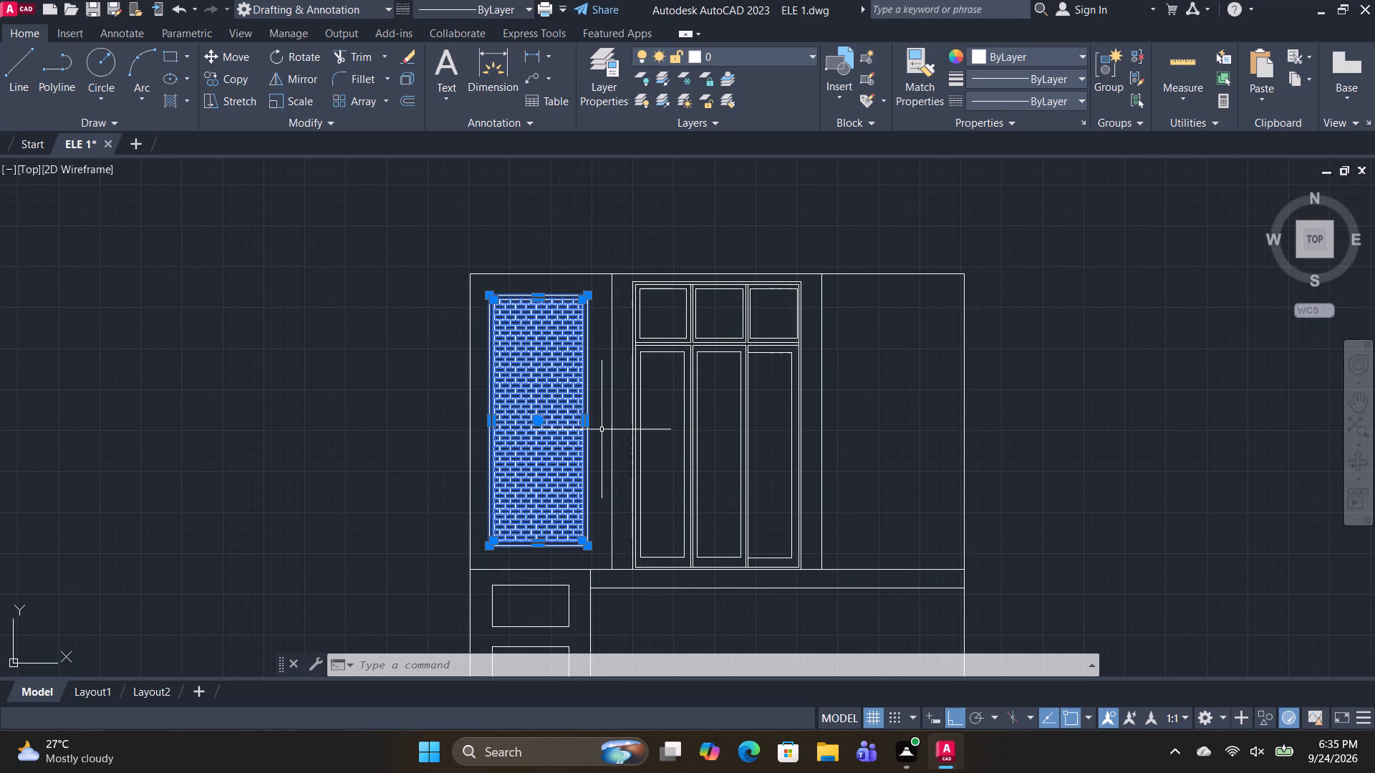
text(CO)
key(space)
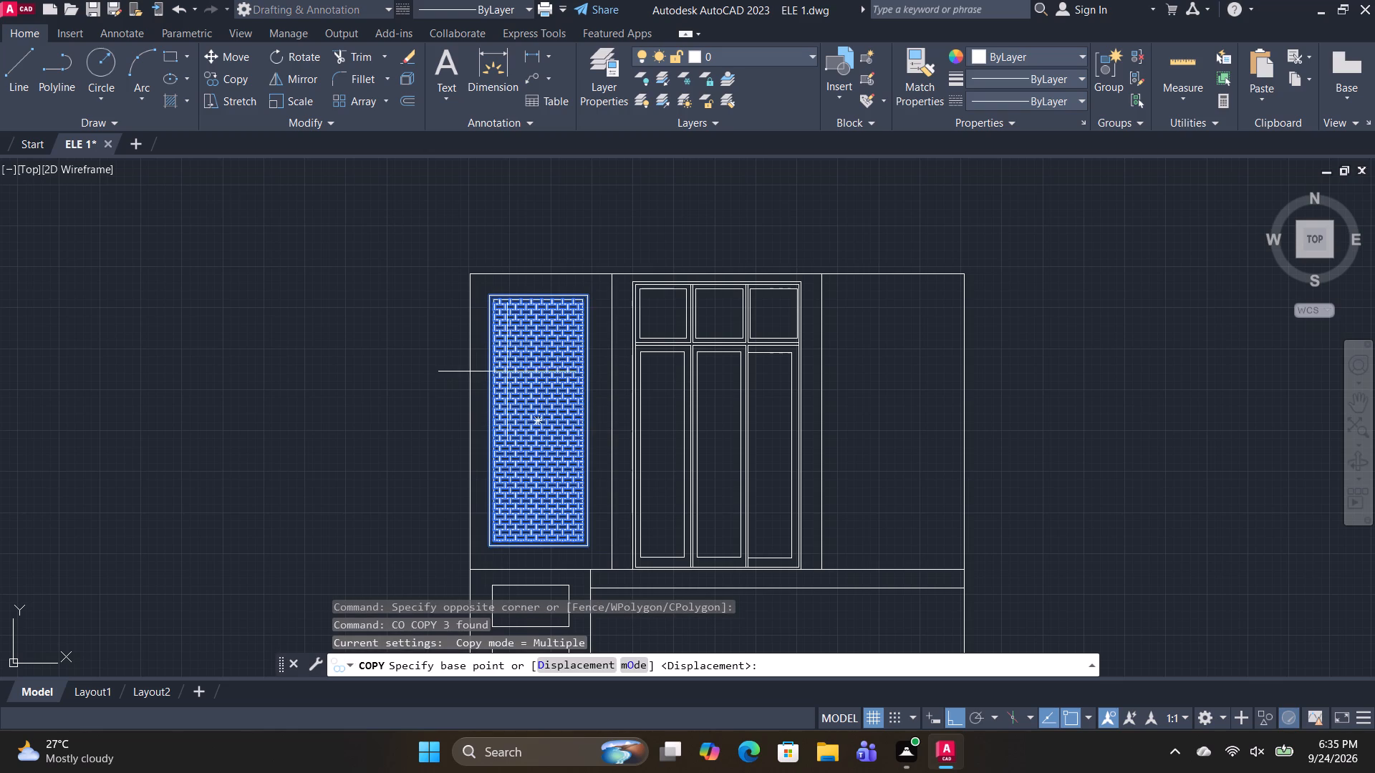
click(609, 276)
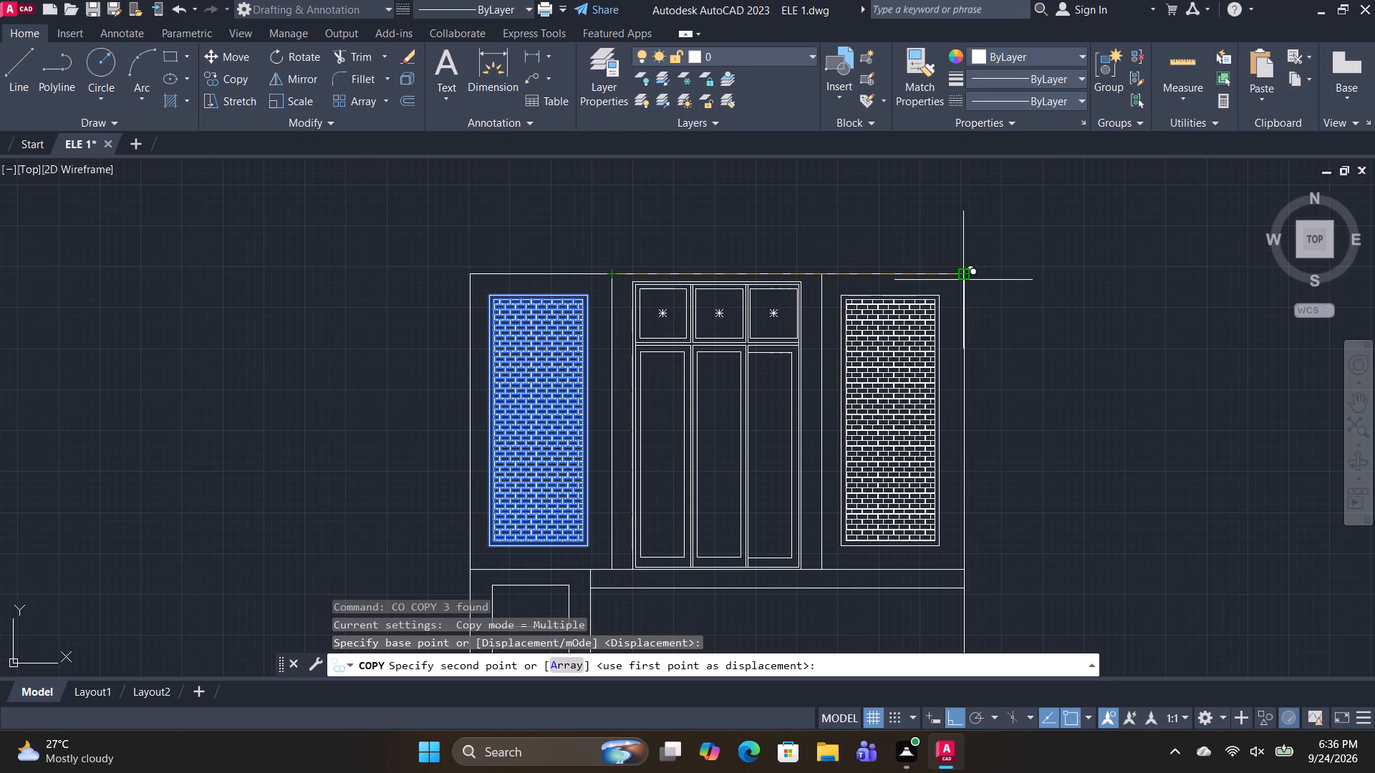
click(963, 280)
key(space)
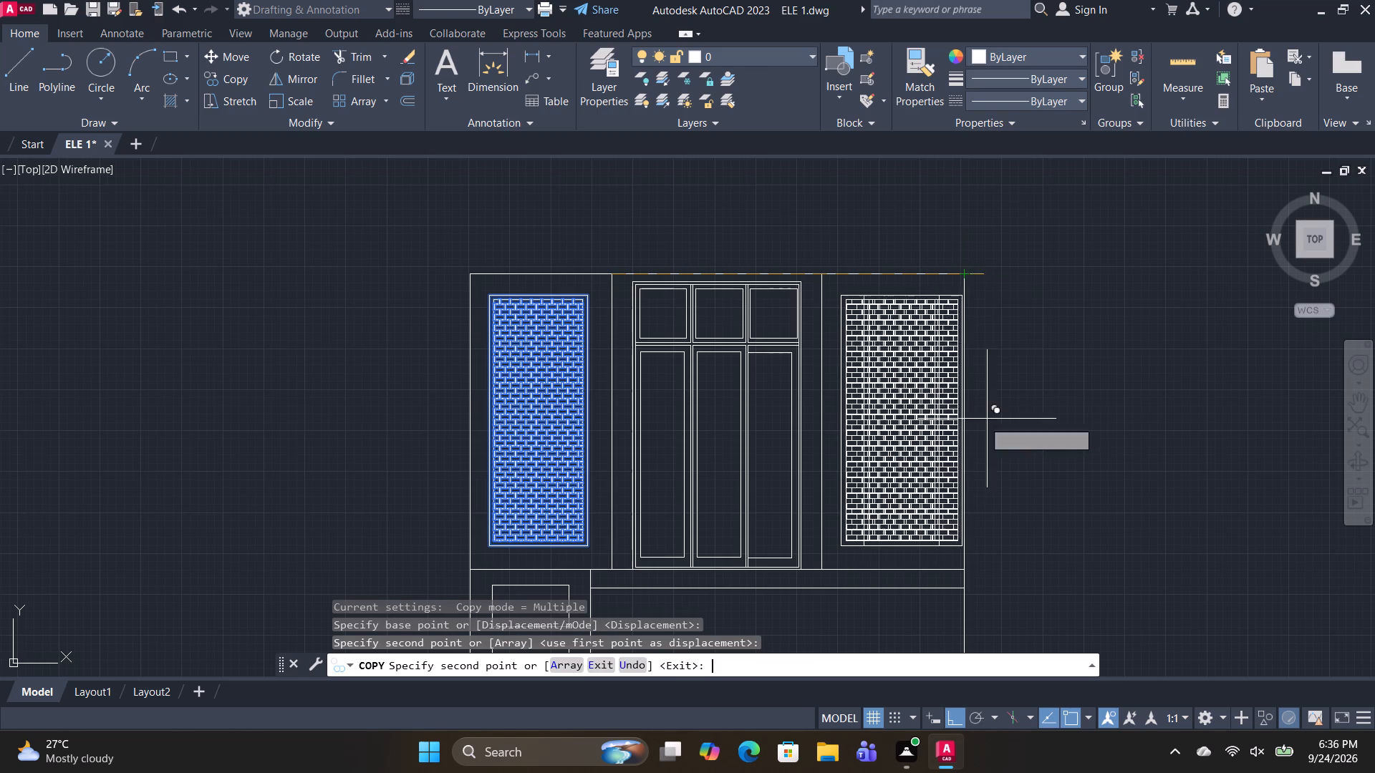
key(Escape)
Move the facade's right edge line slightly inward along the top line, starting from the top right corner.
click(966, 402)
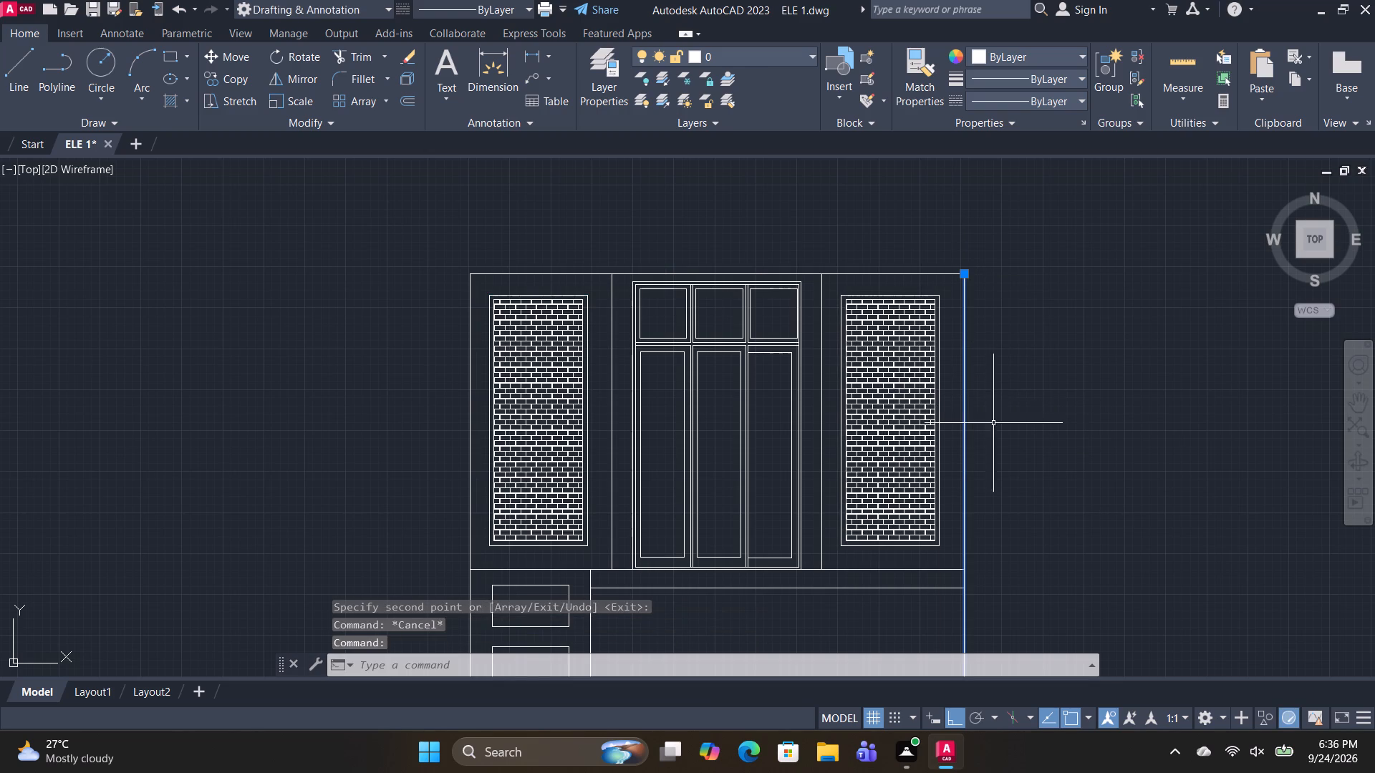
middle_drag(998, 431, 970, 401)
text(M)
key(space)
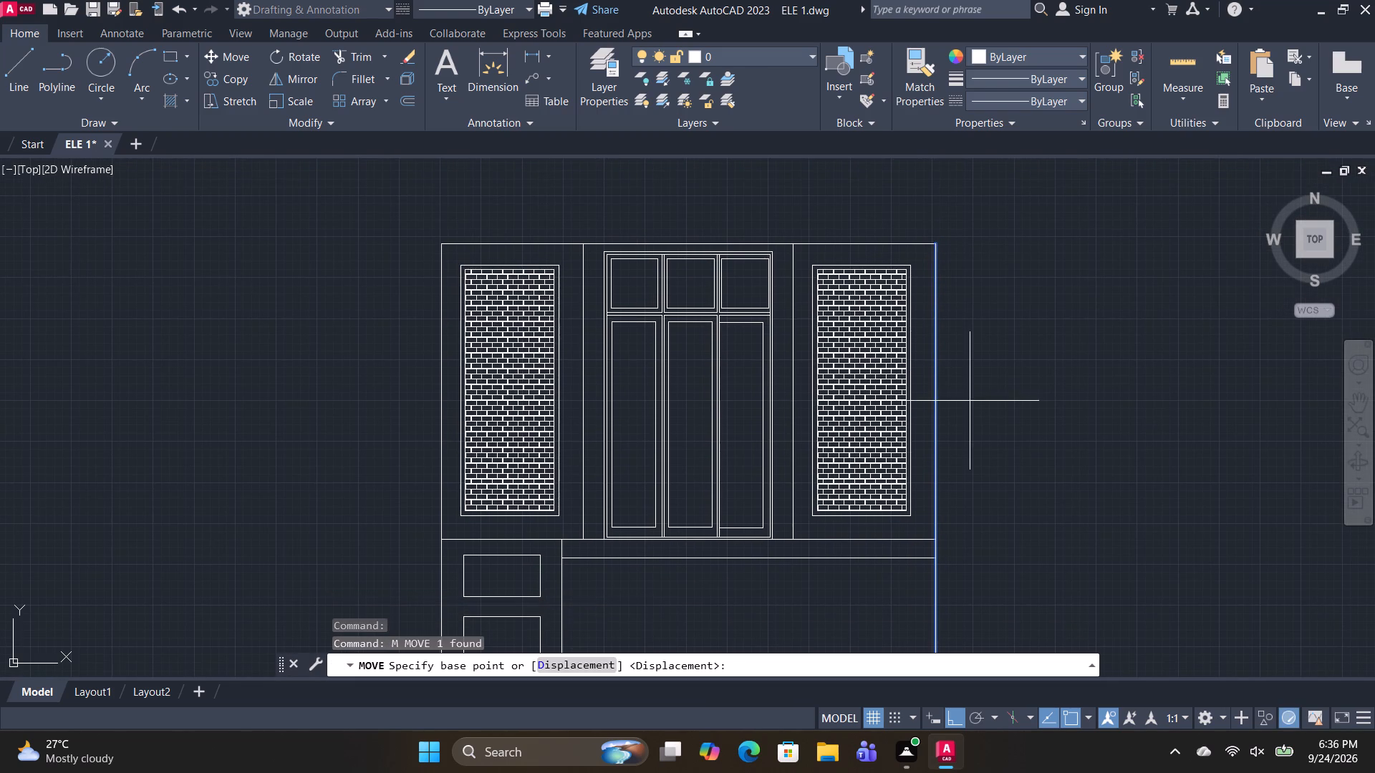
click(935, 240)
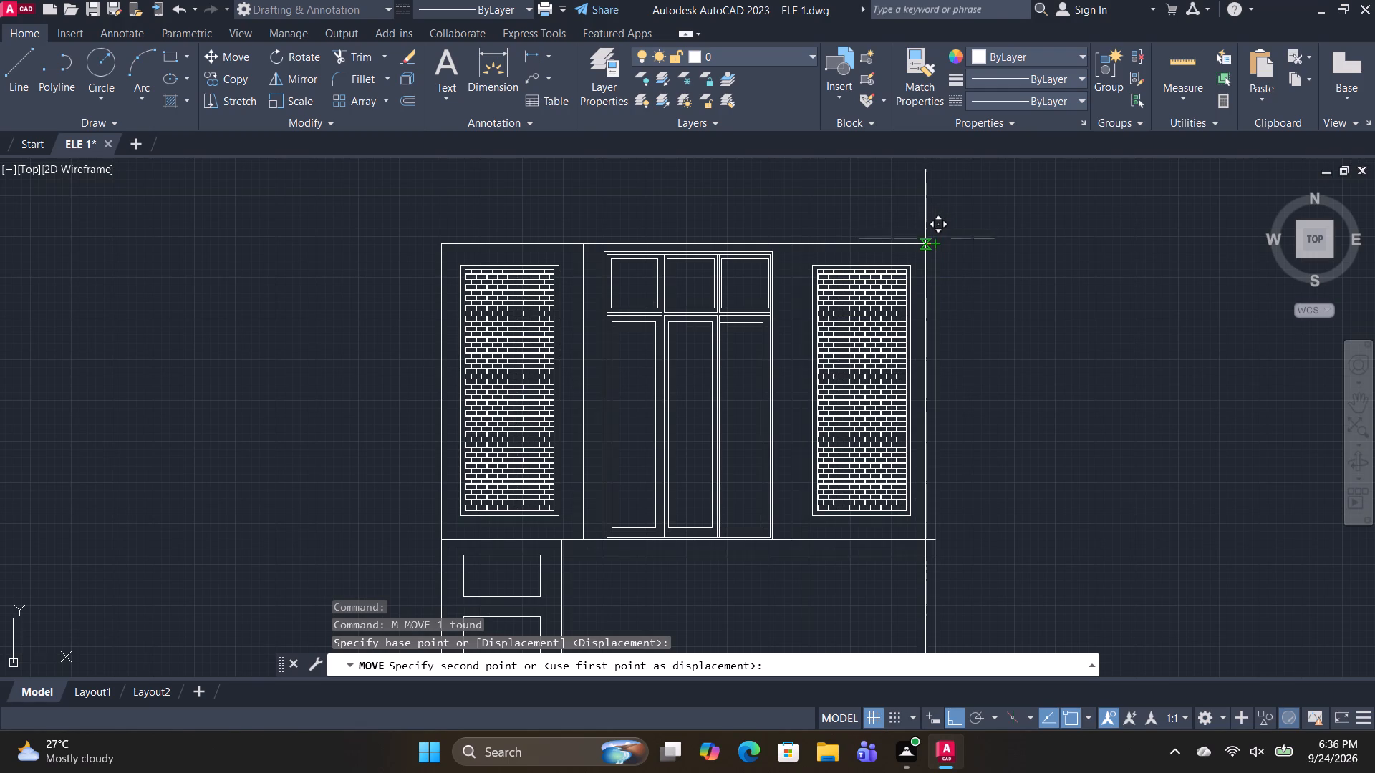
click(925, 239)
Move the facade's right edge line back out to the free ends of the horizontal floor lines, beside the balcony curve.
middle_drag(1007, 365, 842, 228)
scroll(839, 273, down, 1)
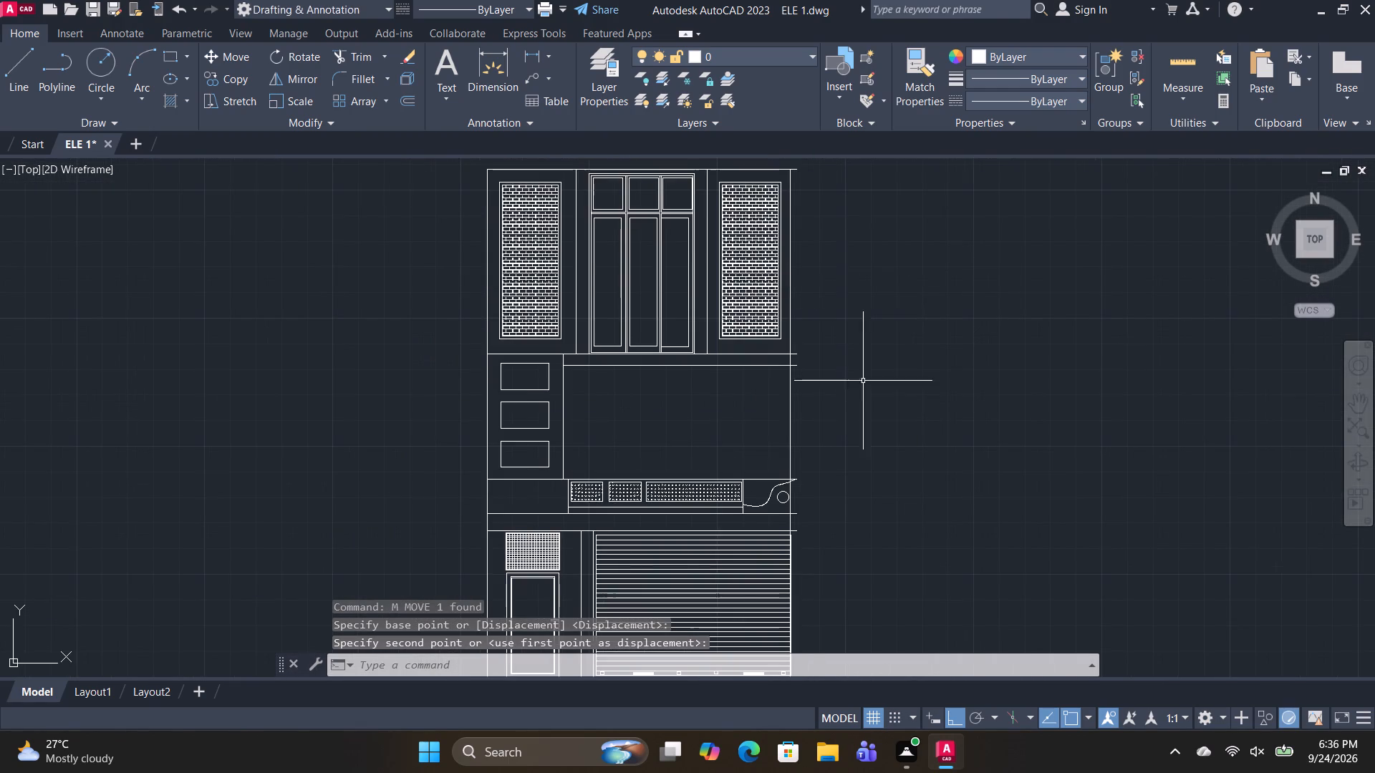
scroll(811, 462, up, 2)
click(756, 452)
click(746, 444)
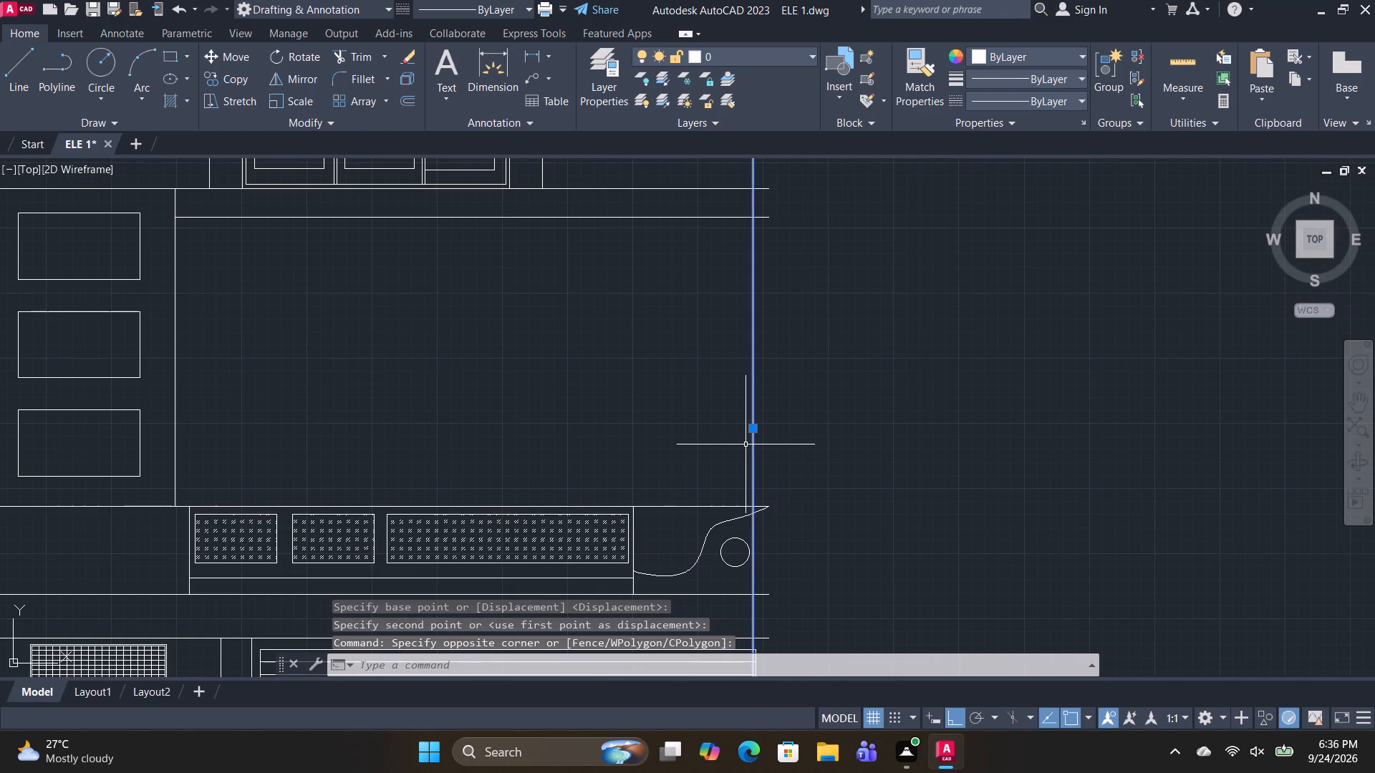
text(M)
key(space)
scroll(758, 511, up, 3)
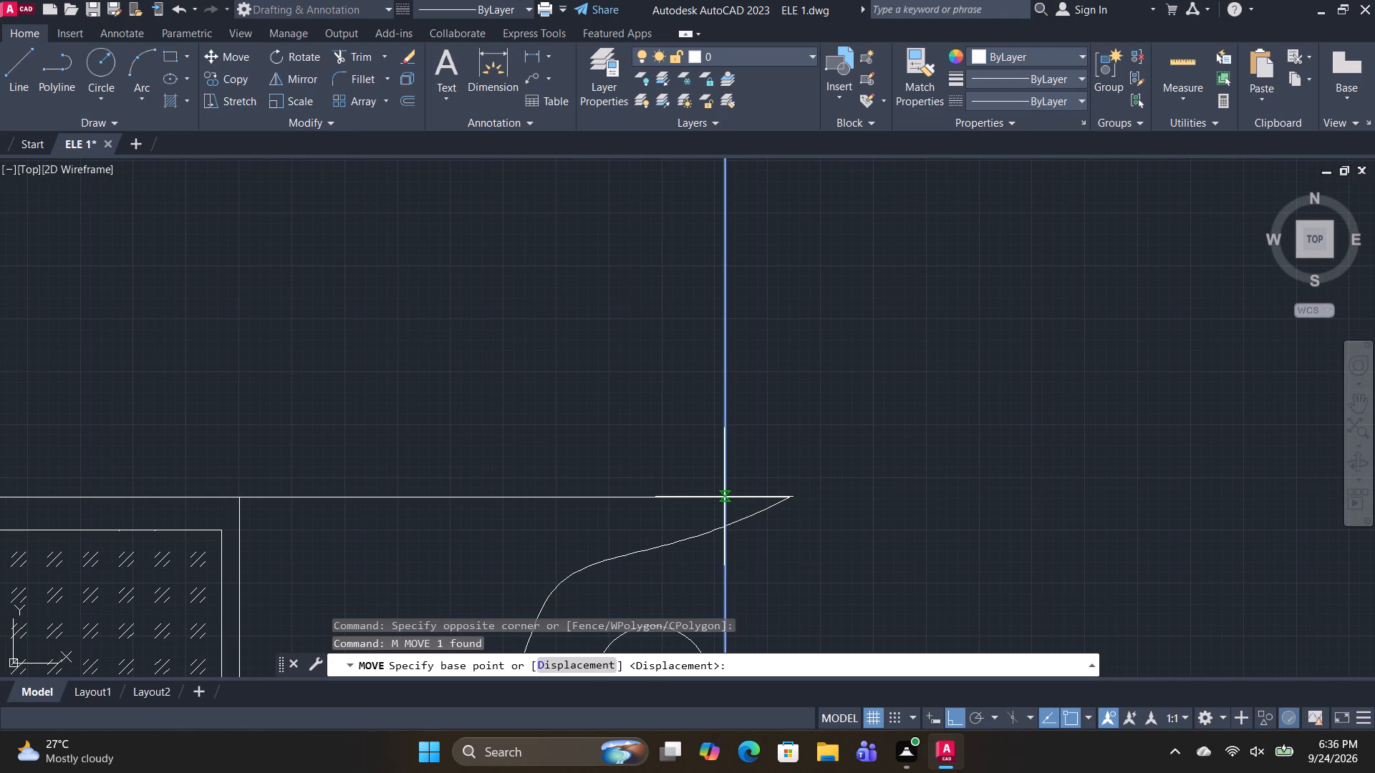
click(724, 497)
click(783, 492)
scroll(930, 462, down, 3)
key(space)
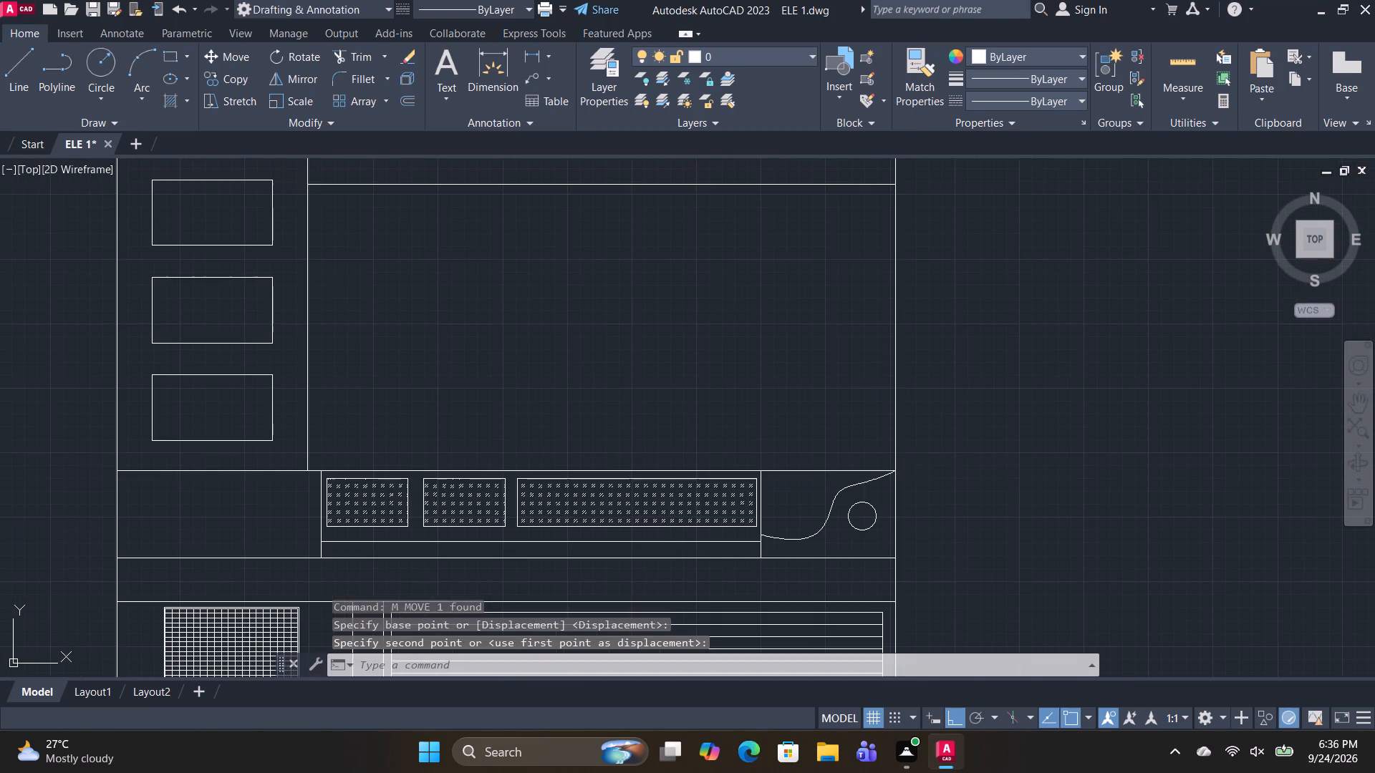
Save the drawing.
middle_drag(898, 308, 809, 593)
scroll(815, 424, down, 2)
middle_drag(889, 411, 879, 445)
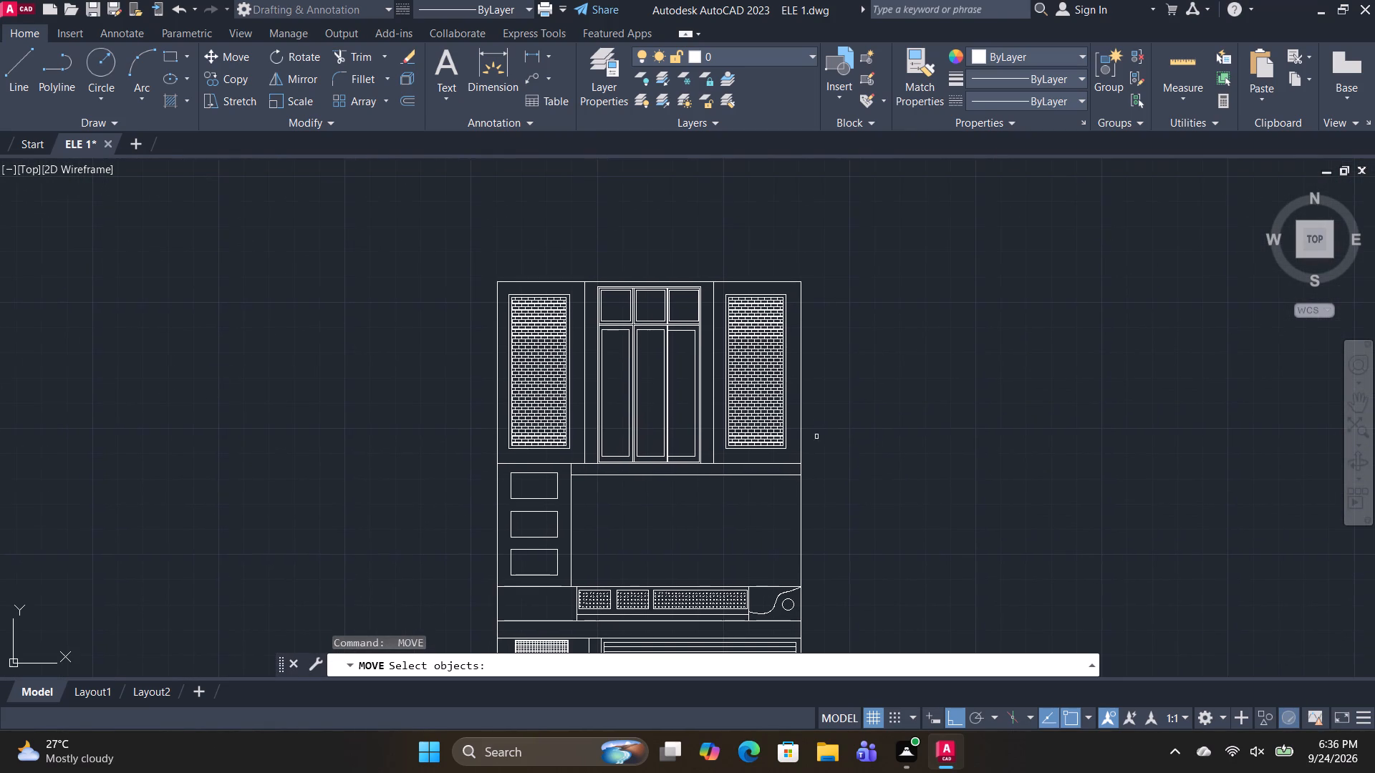
key(ctrl+s)
Offset the facade's top line upward with the Through option, and offset the new line upward again with about twice the gap.
scroll(852, 454, down, 1)
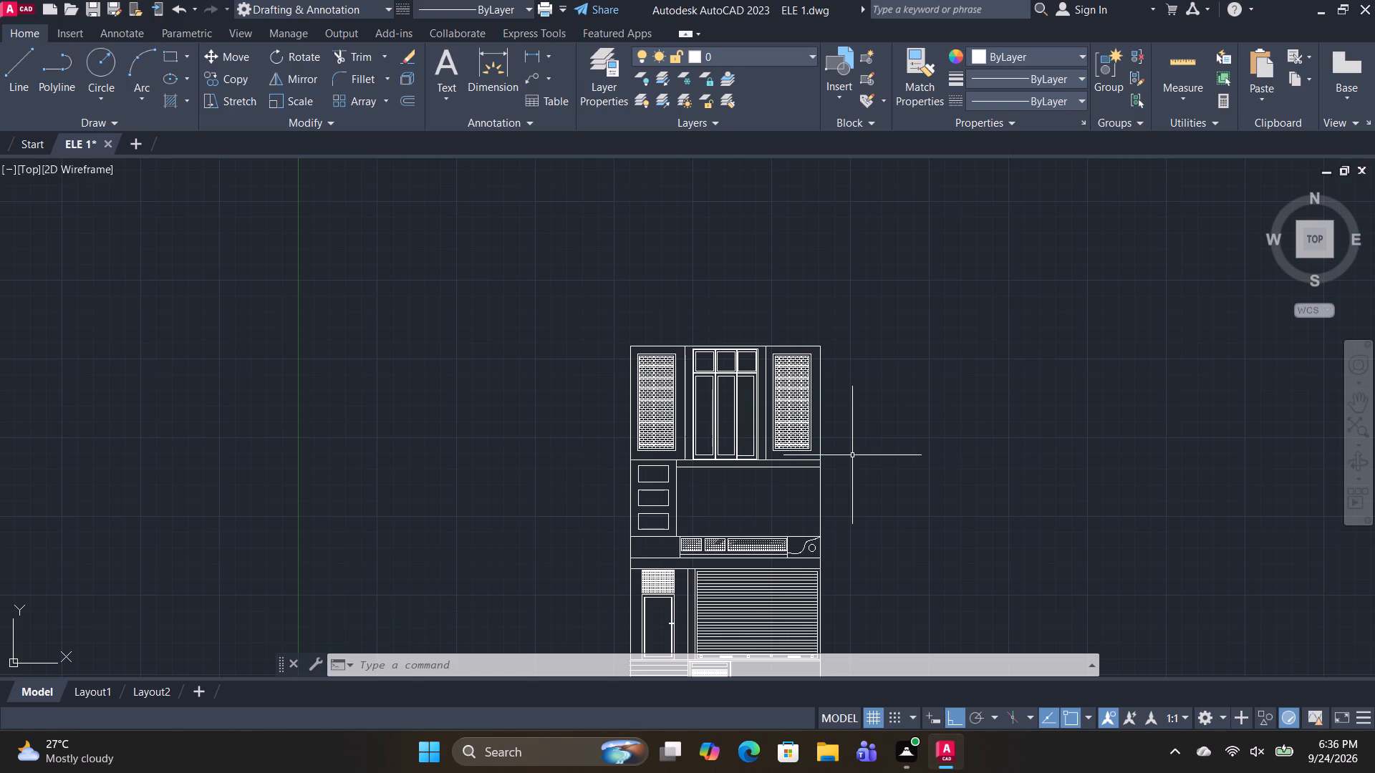
middle_drag(958, 417, 846, 454)
scroll(589, 397, up, 2)
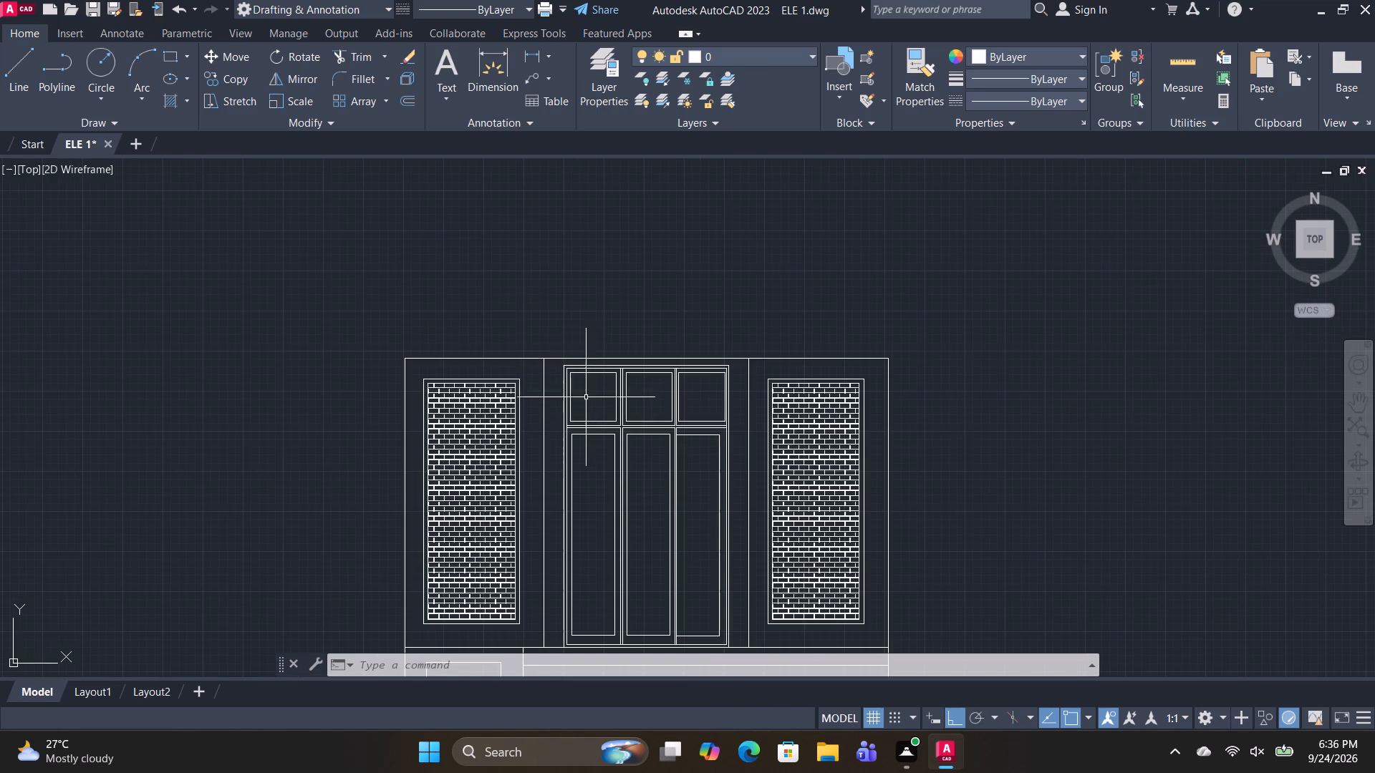
click(520, 361)
click(508, 346)
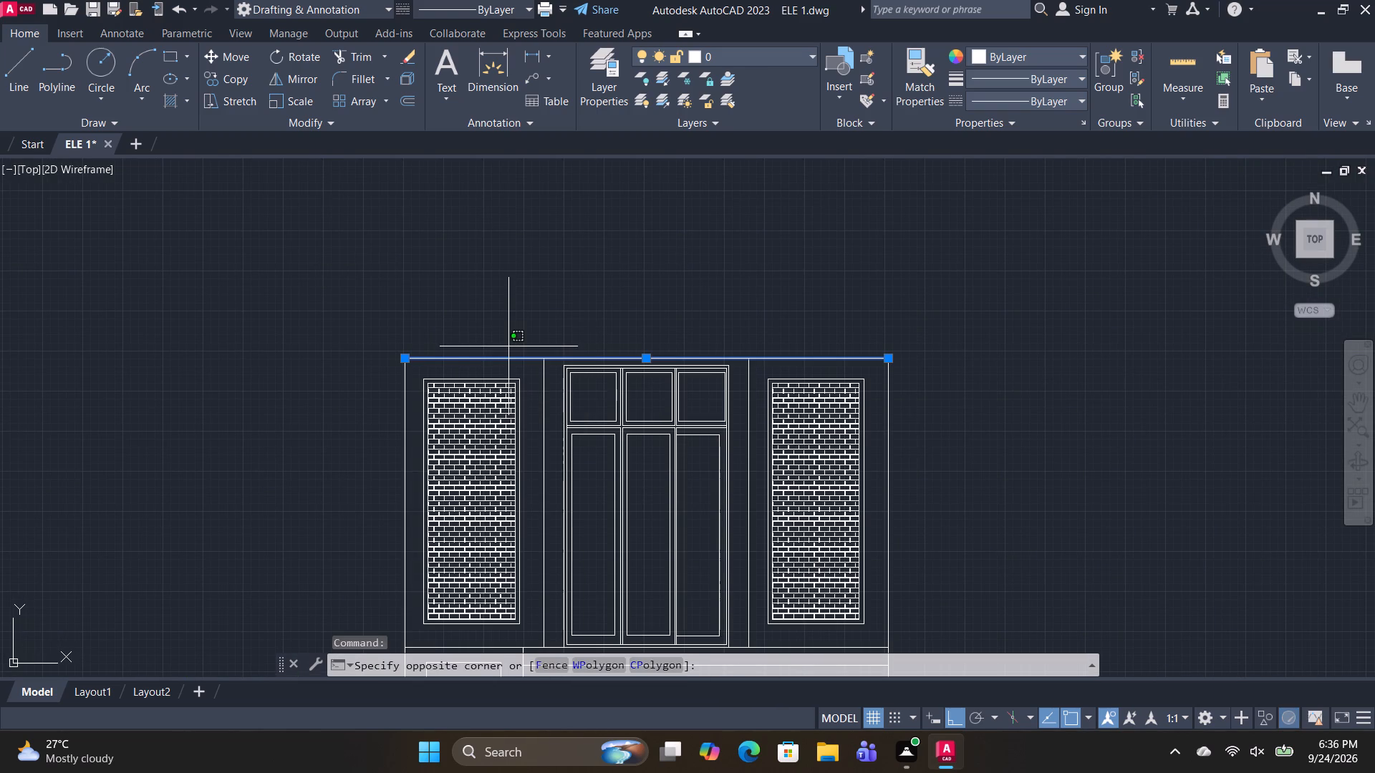
text(O)
key(space)
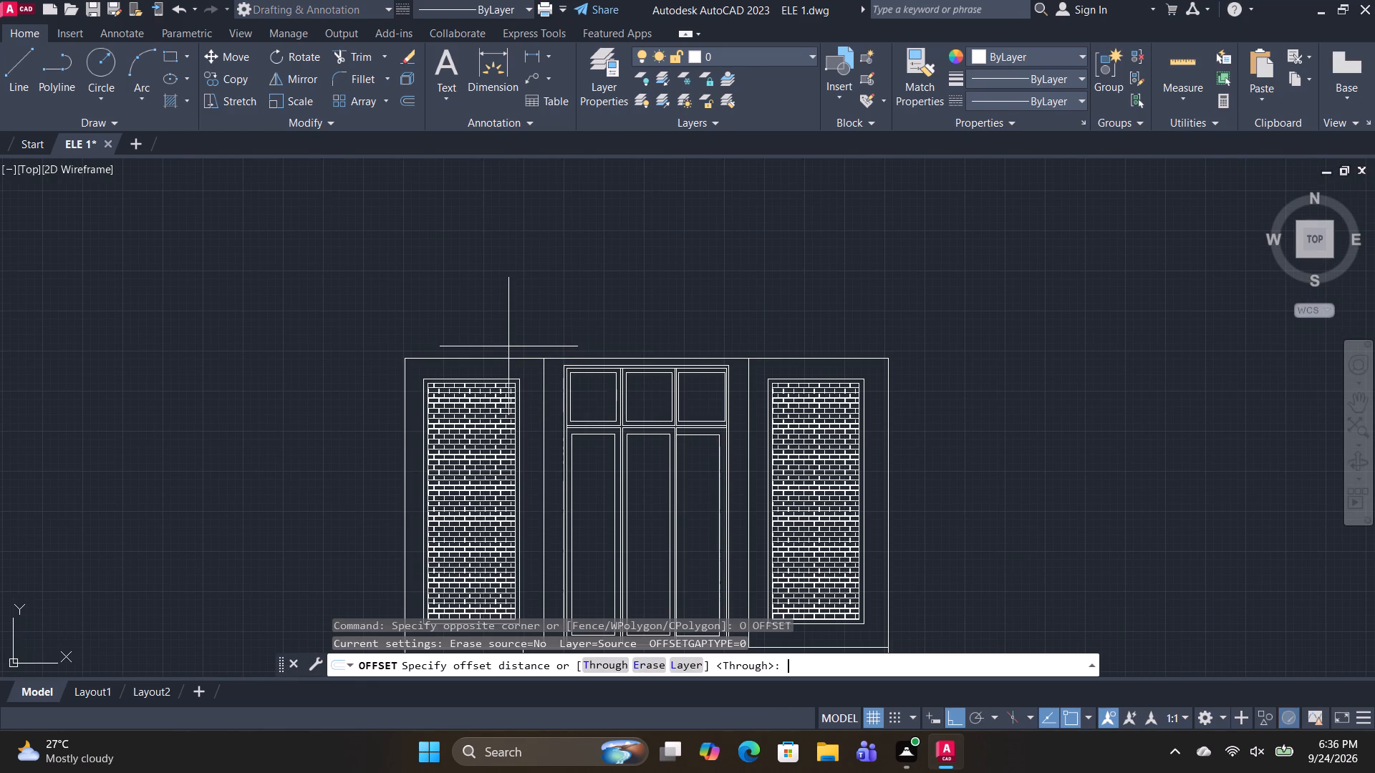
text(T)
key(space)
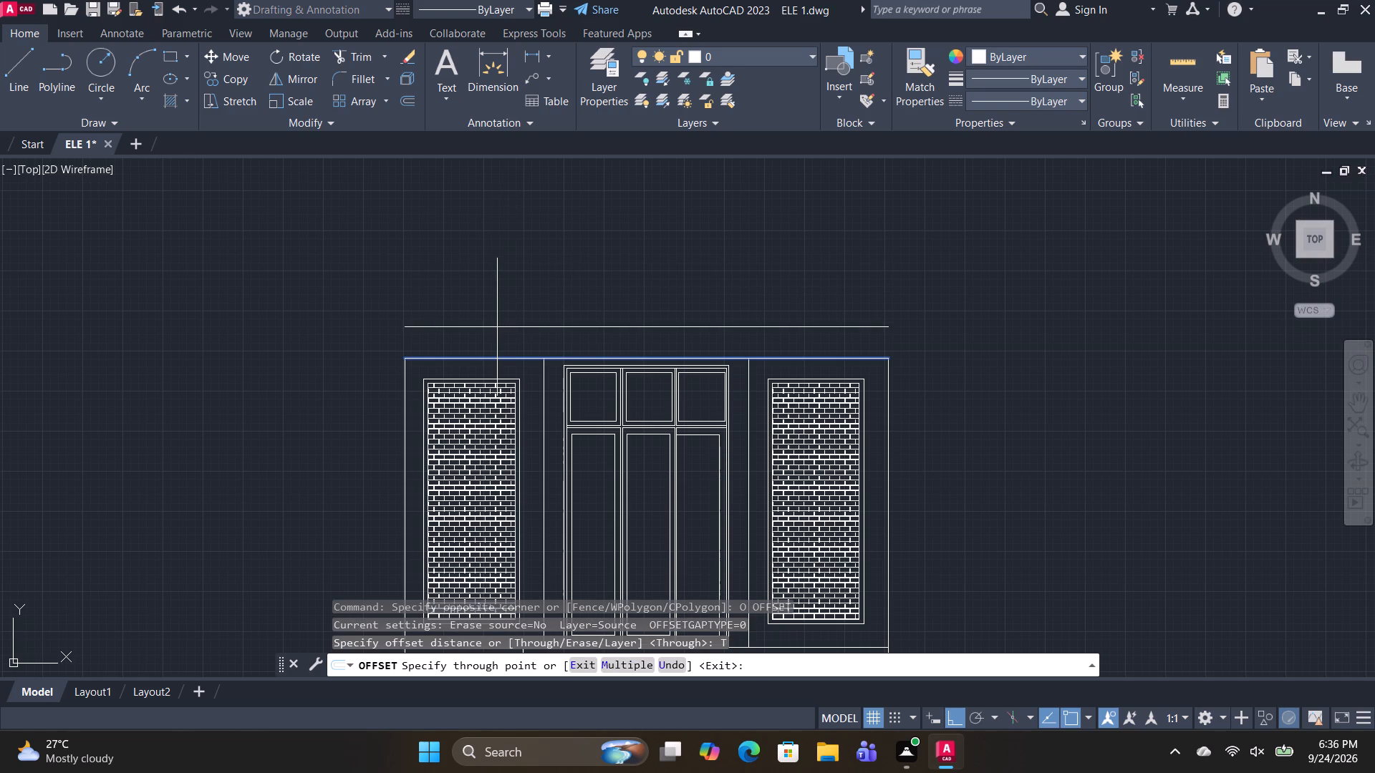
click(496, 328)
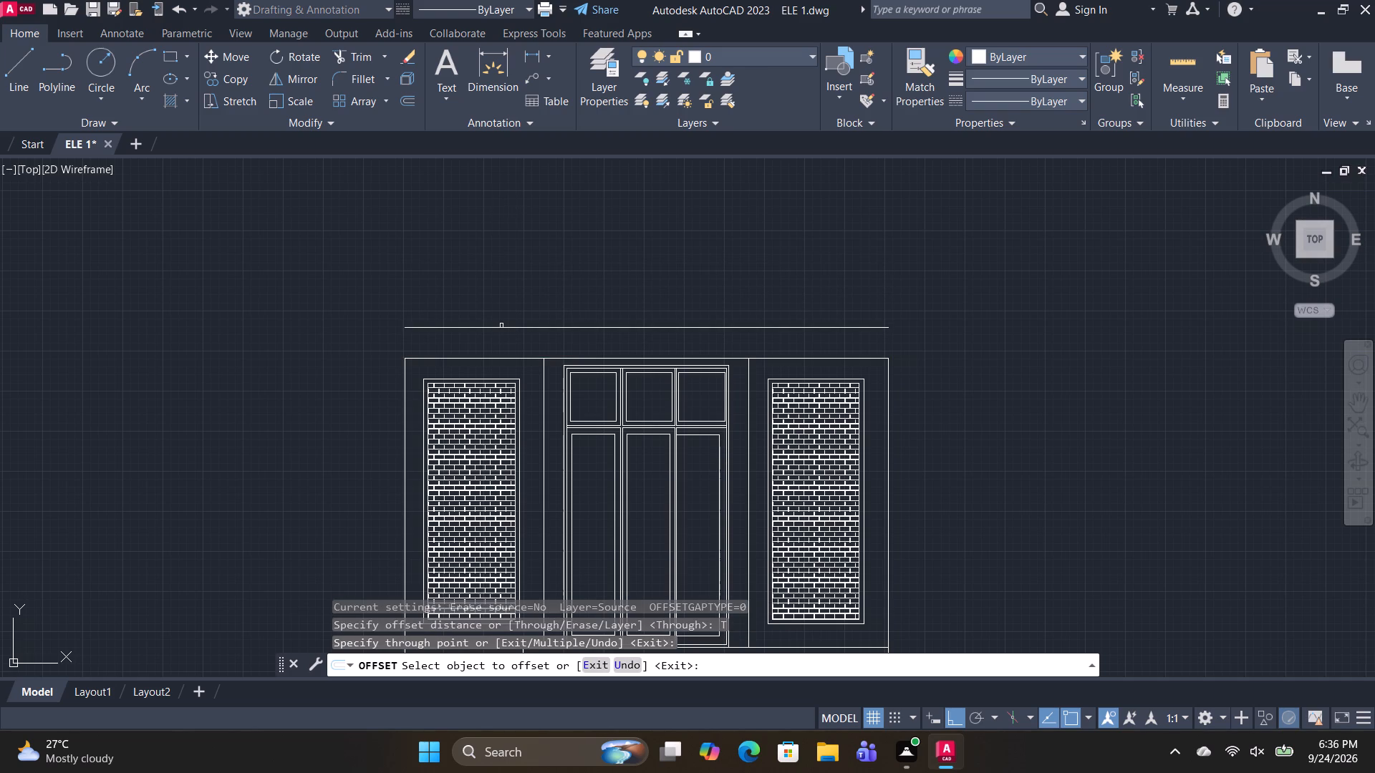
click(499, 326)
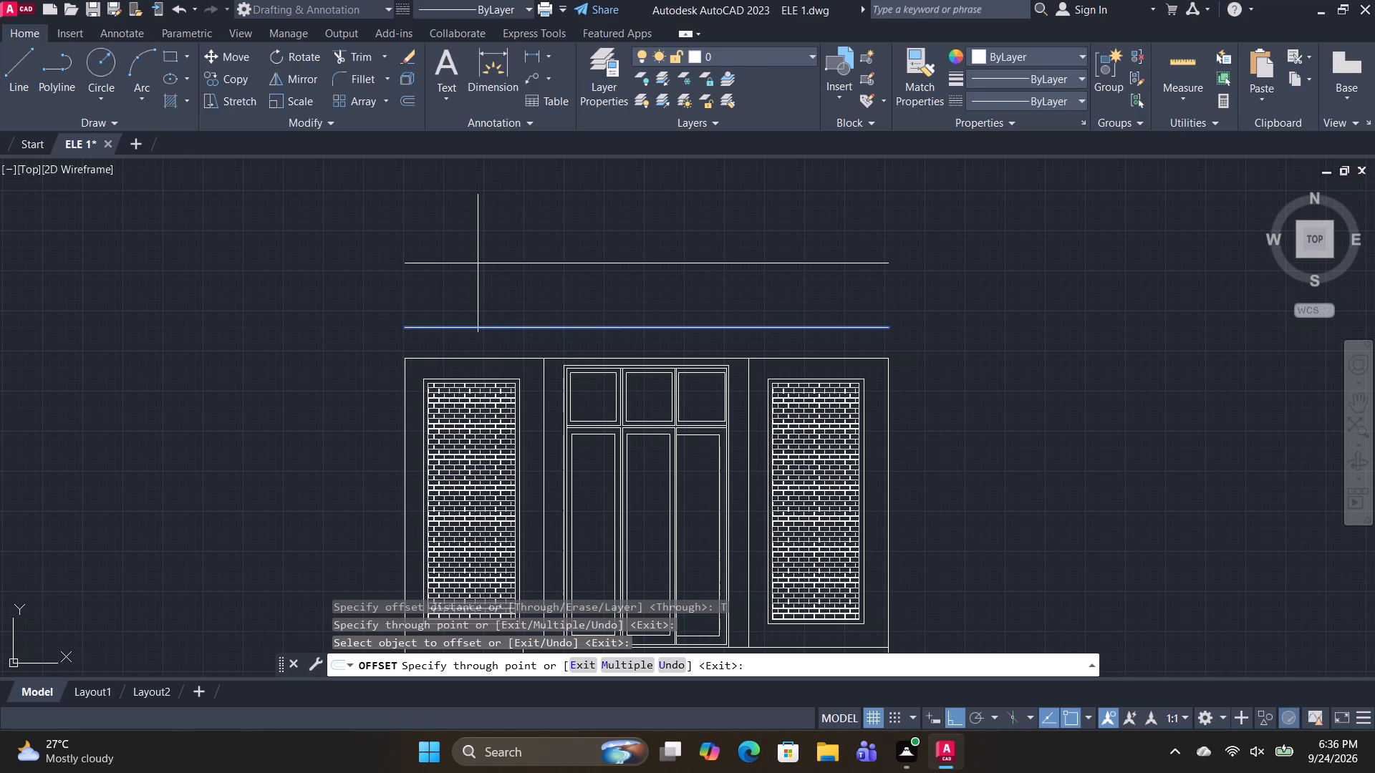
click(478, 266)
Offset the uppermost line slightly downward through a nearby point to form a thin double line.
click(477, 266)
click(478, 266)
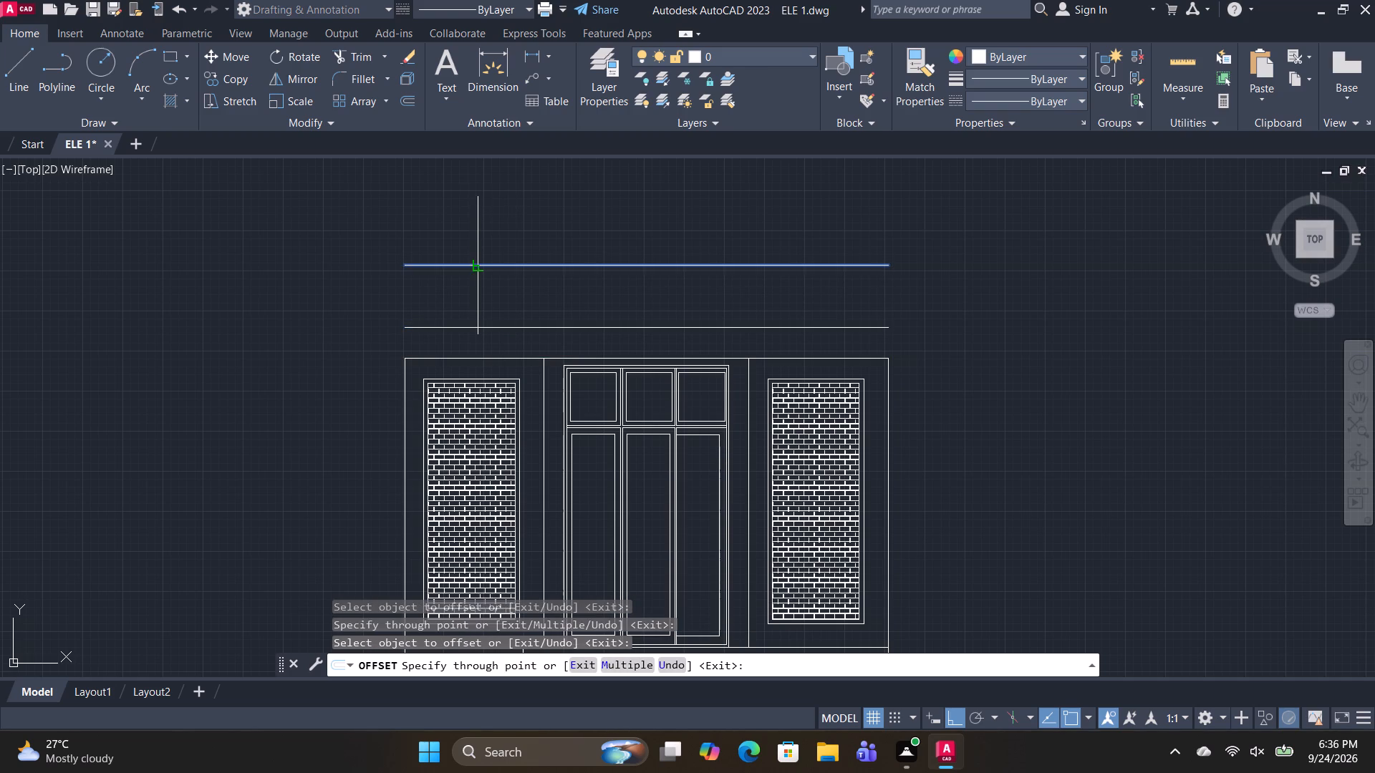
click(479, 271)
click(481, 264)
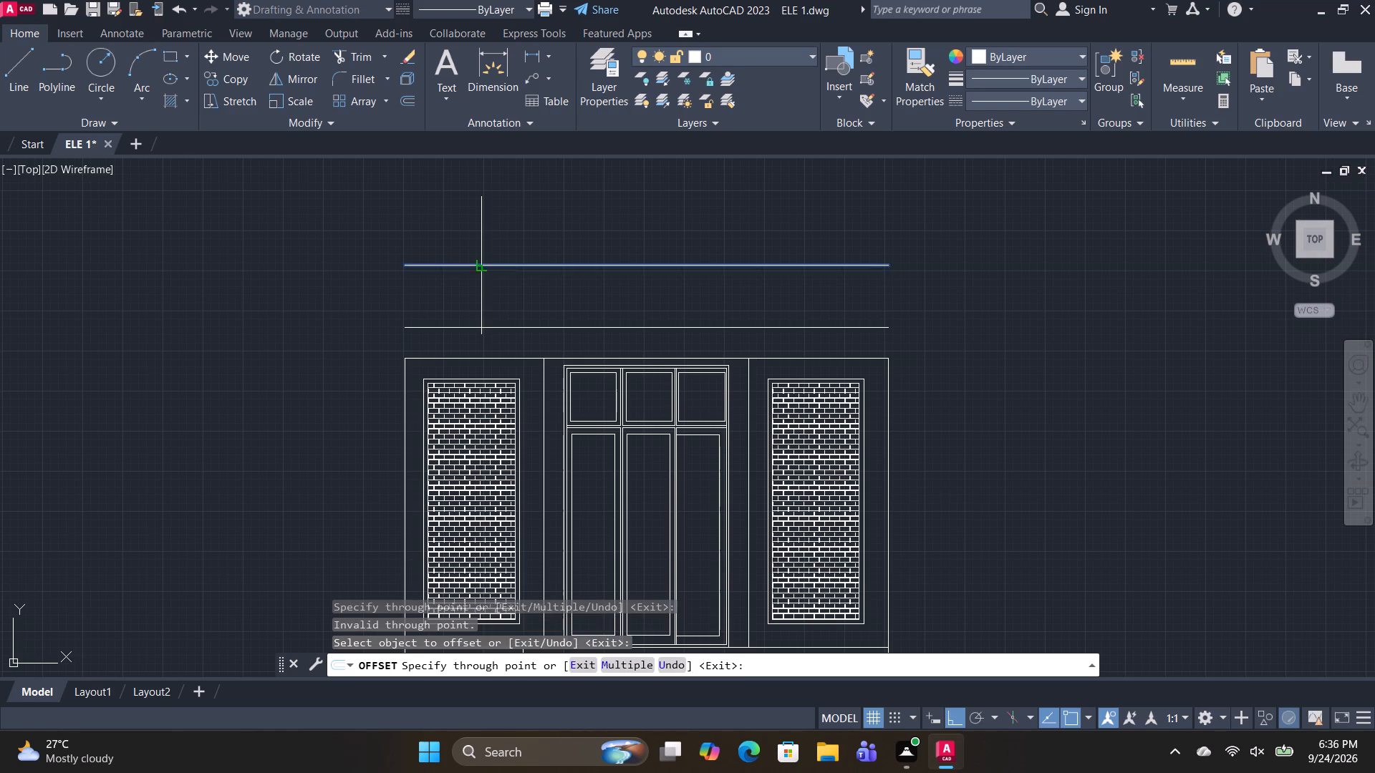
scroll(481, 269, up, 3)
click(481, 269)
scroll(541, 308, down, 3)
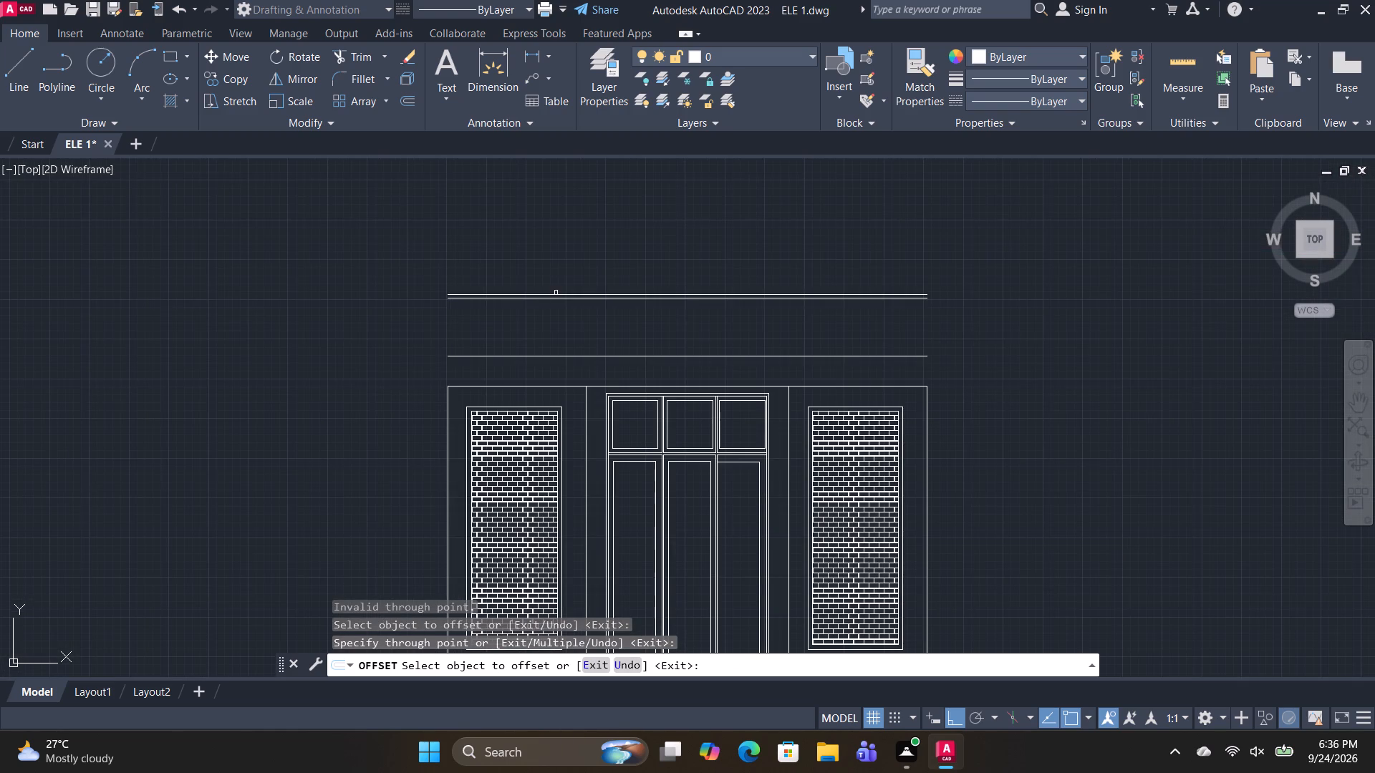
Offset the upper line of the thin pair upward through a point to form the parapet's topmost line.
click(556, 295)
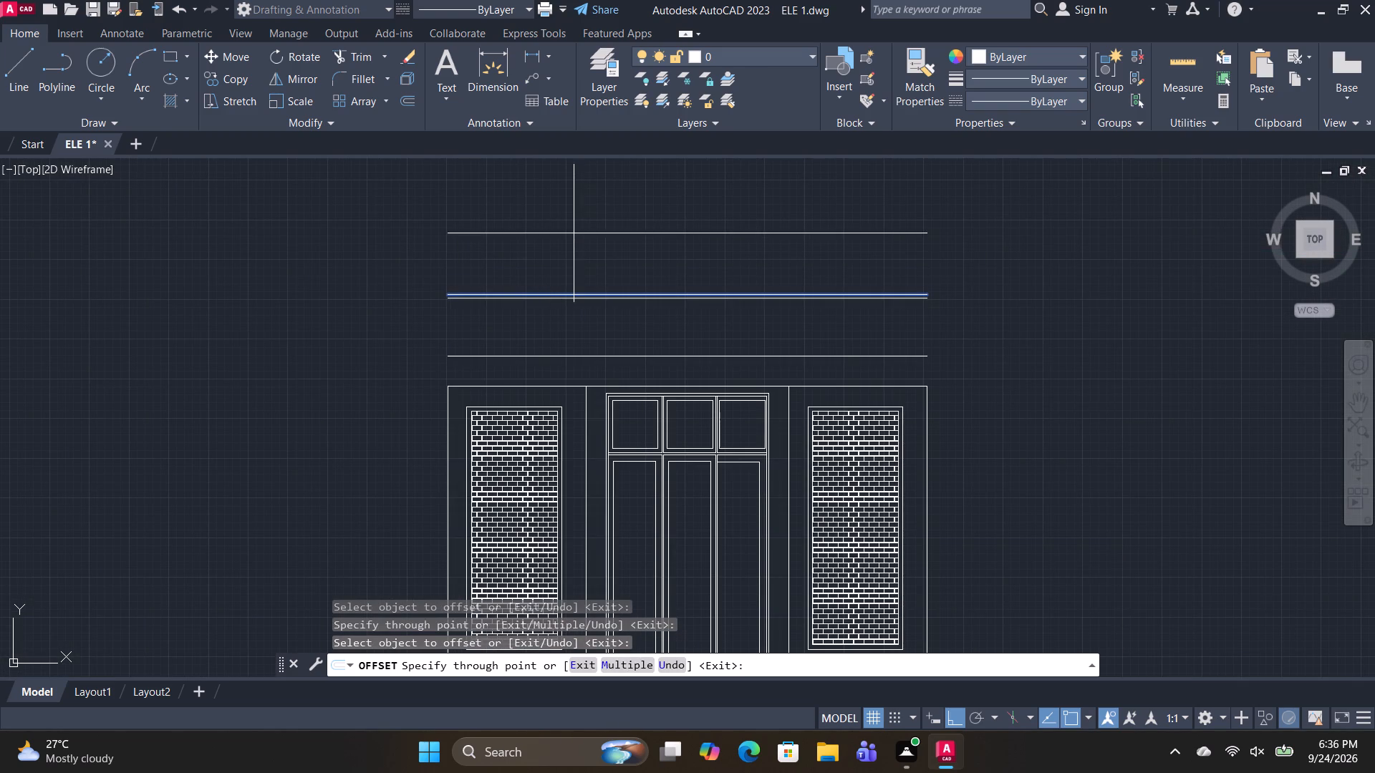
click(574, 216)
key(space)
Draw a wide, shallow rectangle hanging from the middle of the parapet's topmost line, above the double line.
text(REC)
key(space)
click(583, 216)
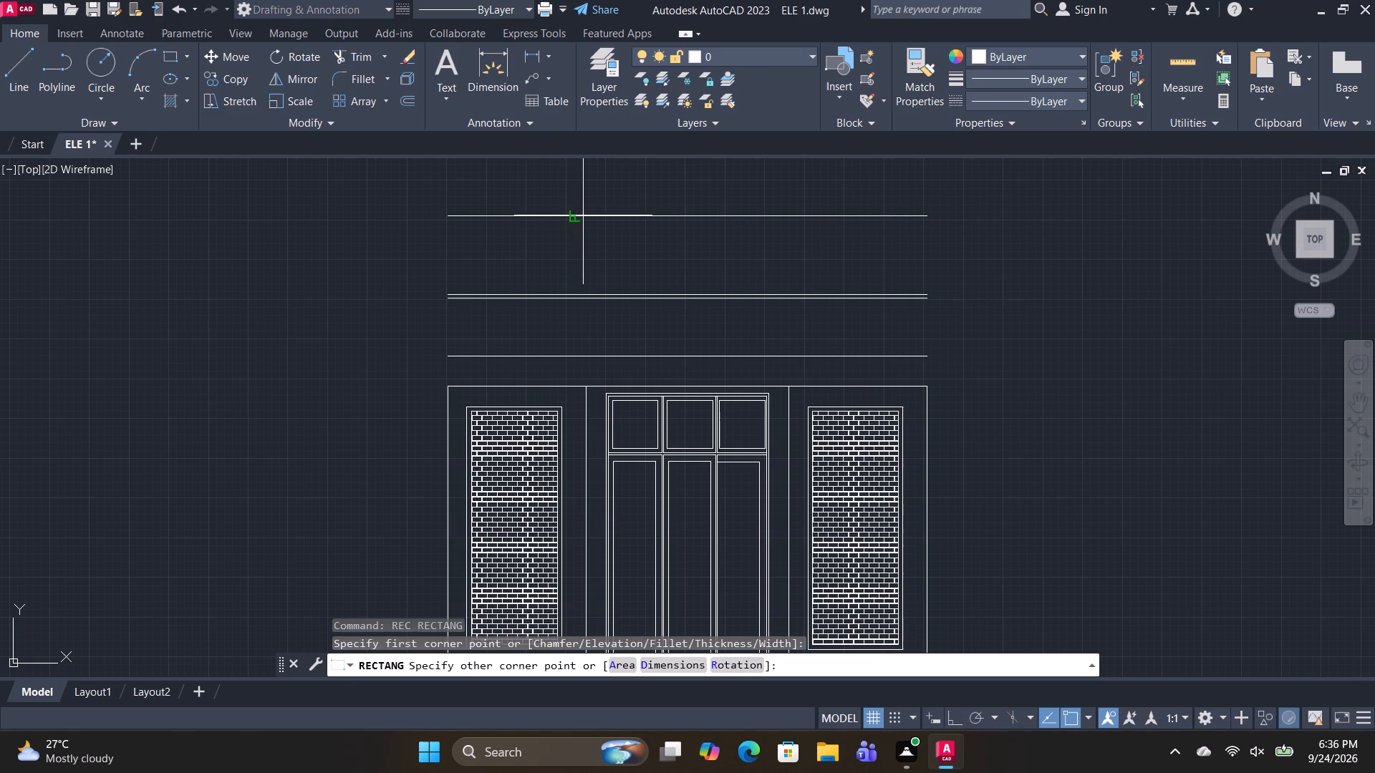
click(835, 253)
Offset the parapet rectangle slightly outward with the Through option to form a thin border.
click(836, 253)
key(o)
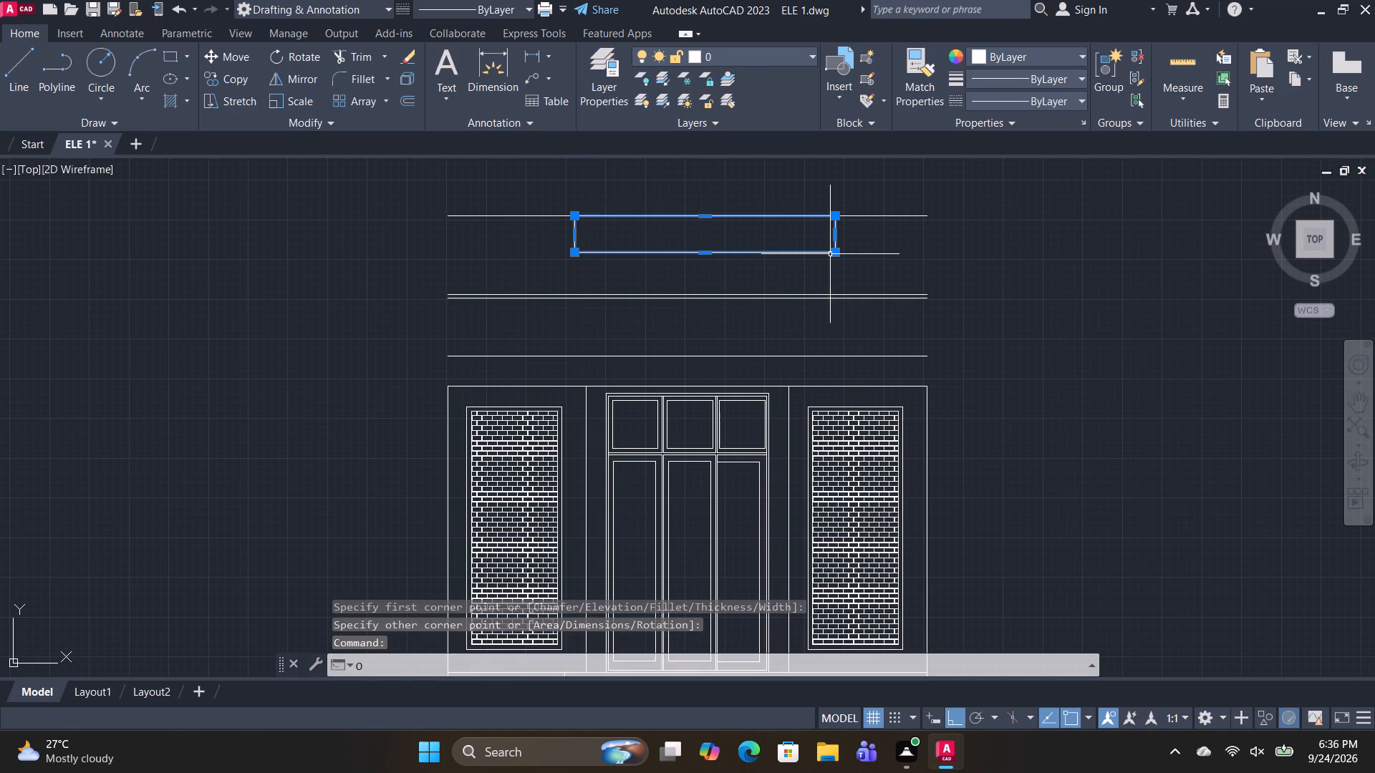
text(F)
key(space)
key(t)
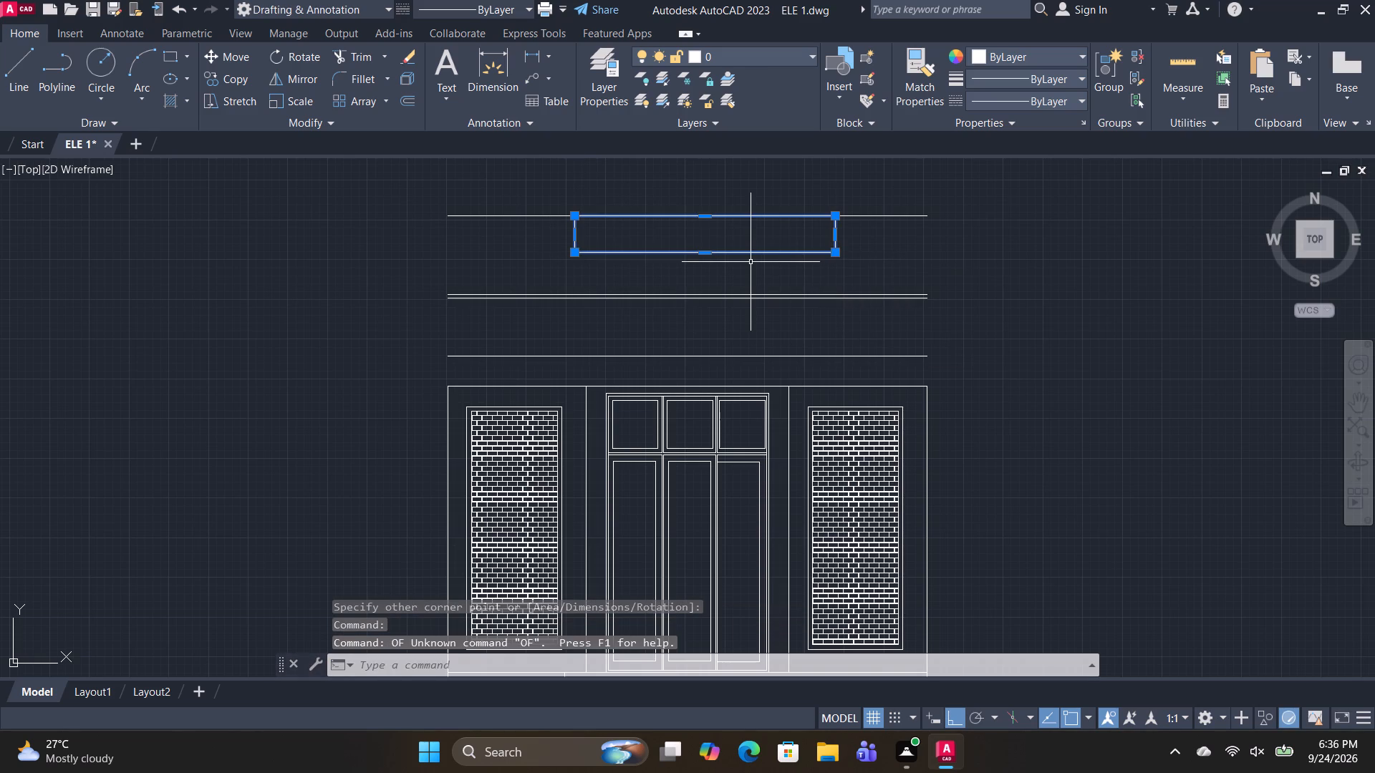
key(Escape)
text(O T)
key(space)
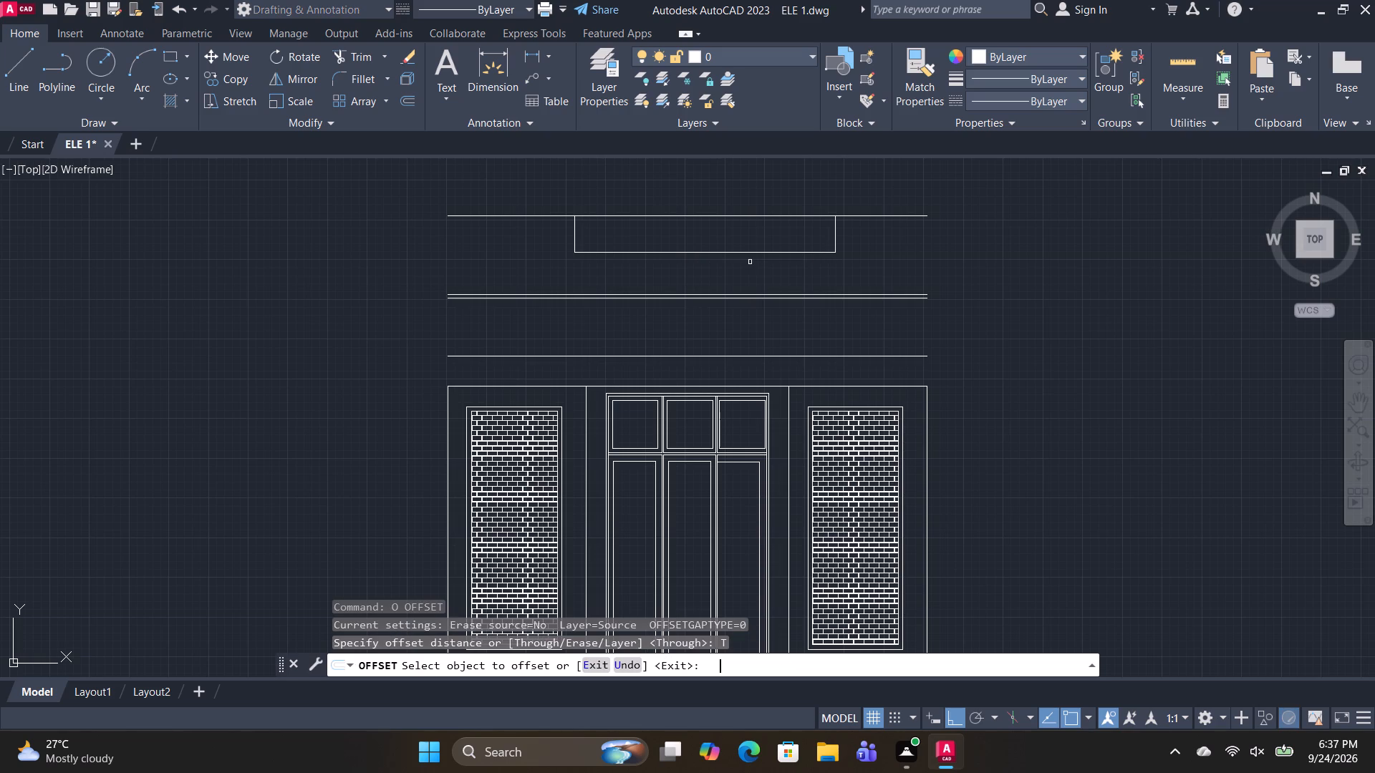
click(701, 254)
scroll(702, 255, up, 2)
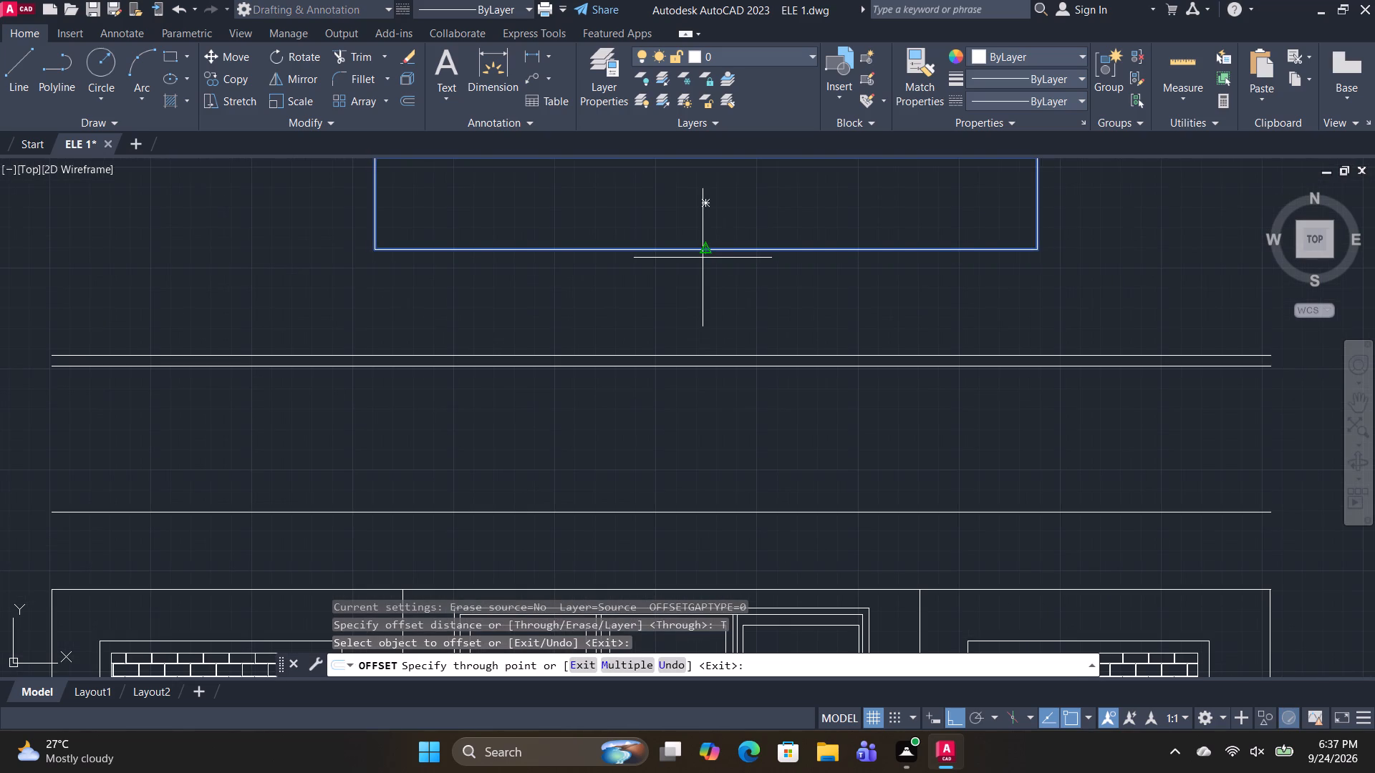
click(703, 258)
click(770, 248)
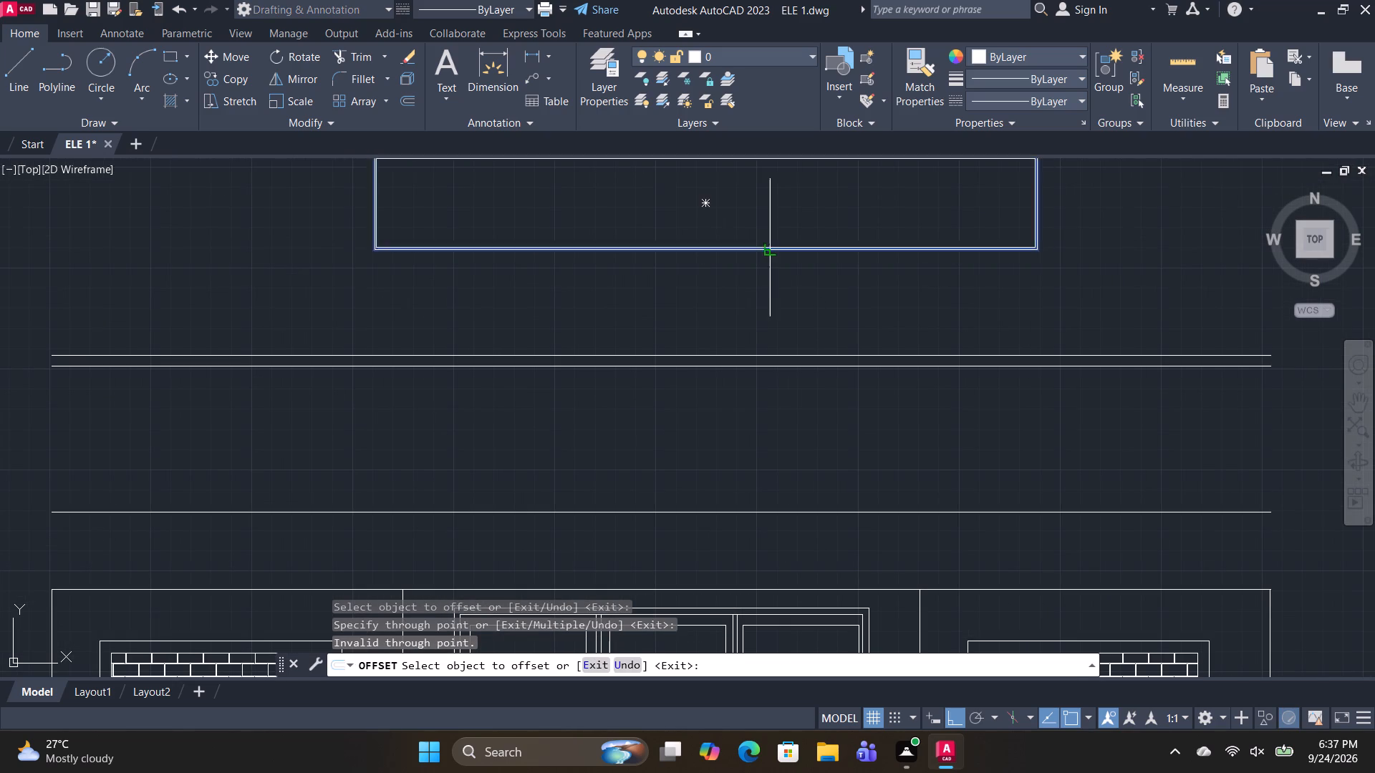
scroll(769, 256, up, 4)
click(769, 263)
scroll(760, 296, down, 4)
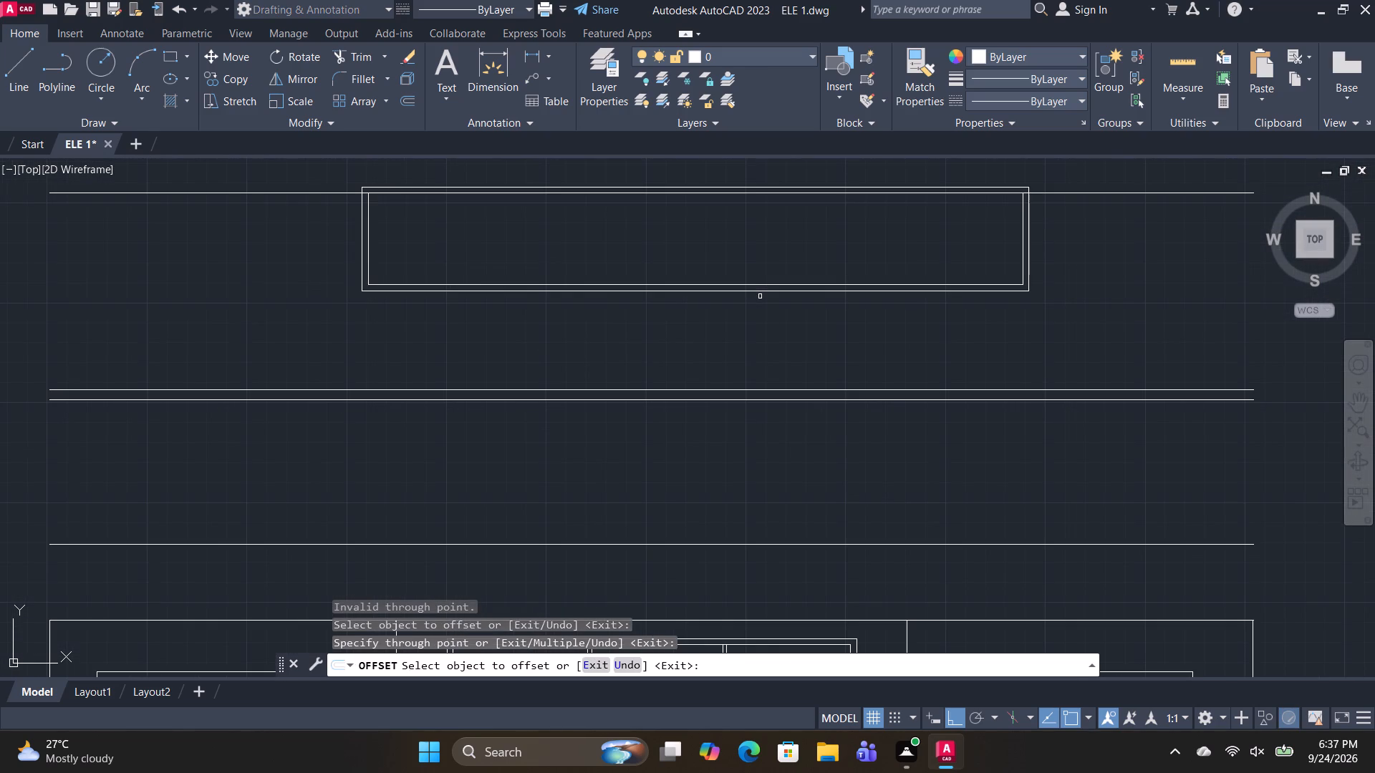
key(Escape)
Trim the outer parapet rectangle's top edge and both side stubs above the parapet's topmost line.
text(TR)
key(space)
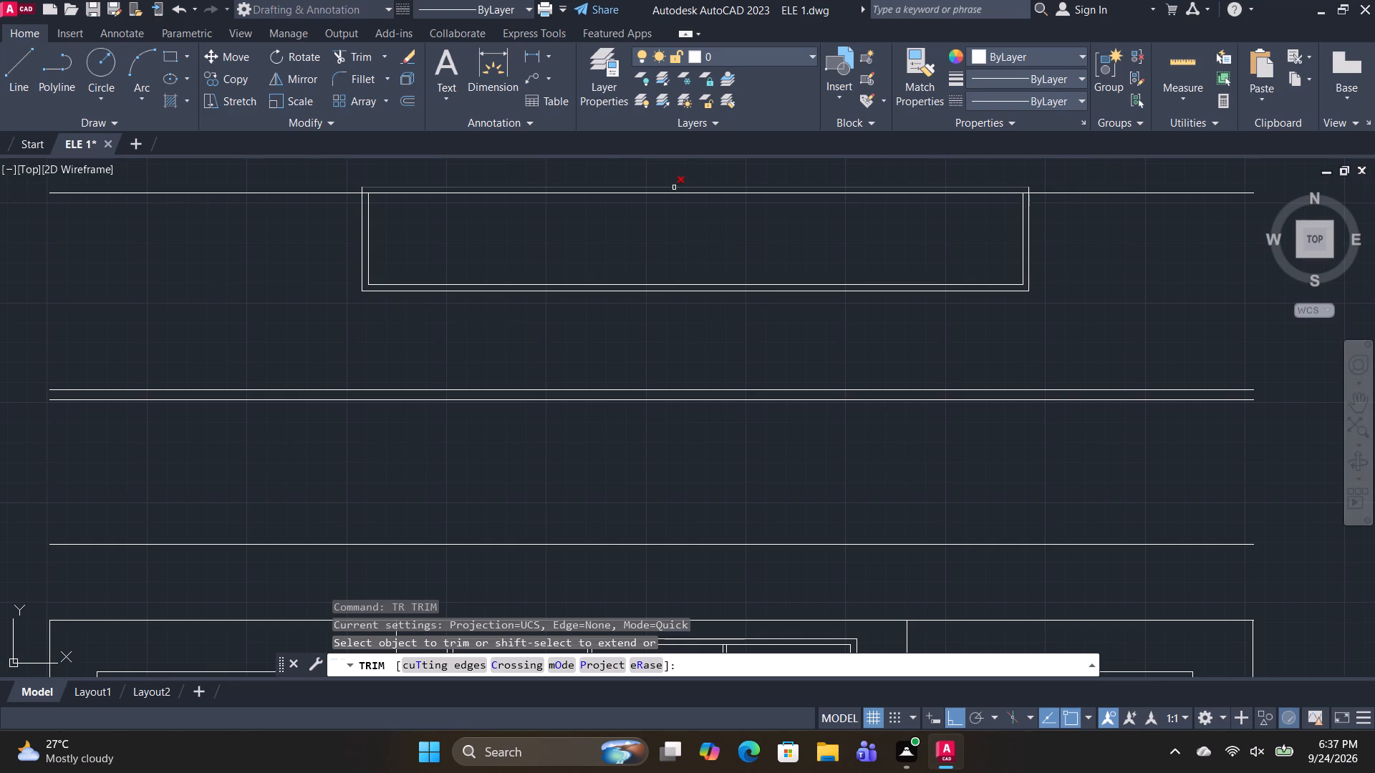
click(672, 188)
click(360, 189)
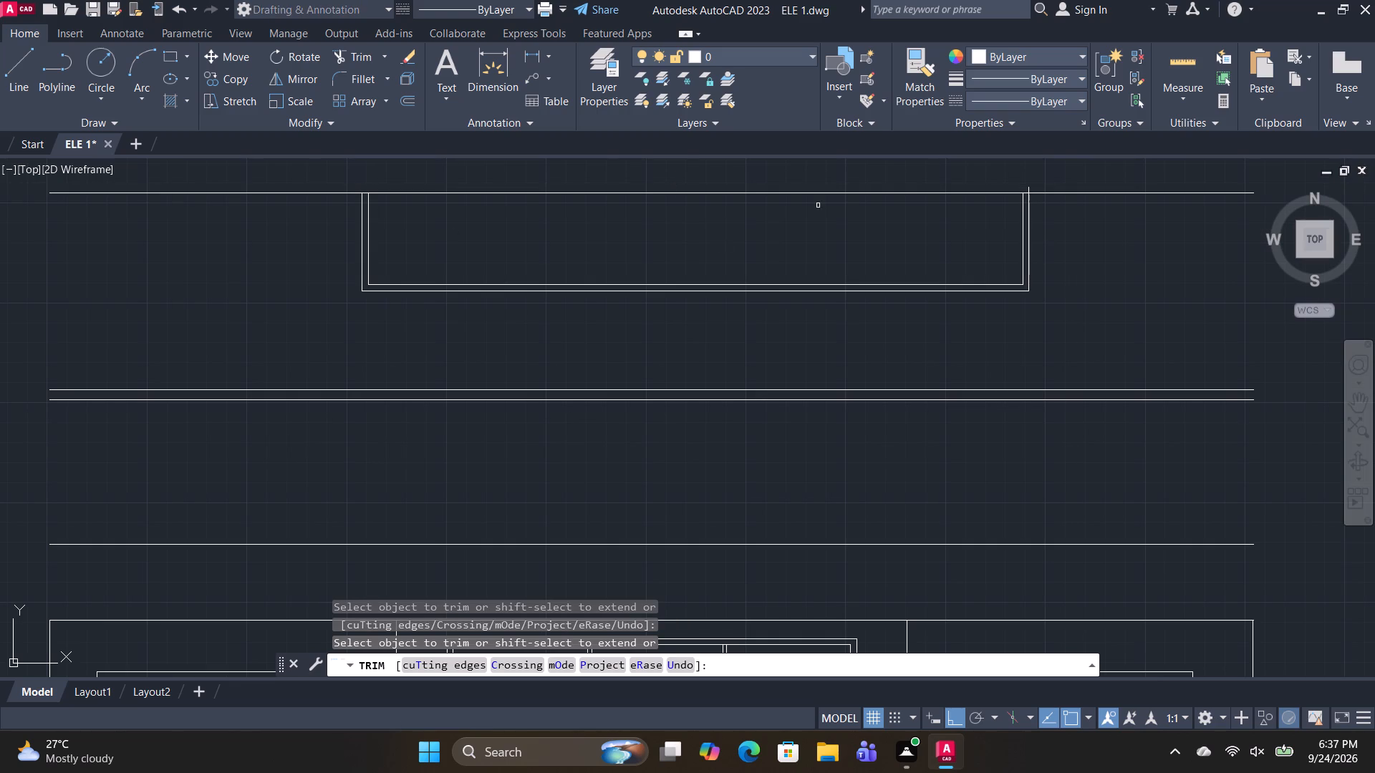
click(1028, 189)
Extend the facade's left and right edge lines upward through the parapet lines to the topmost line.
scroll(306, 288, down, 2)
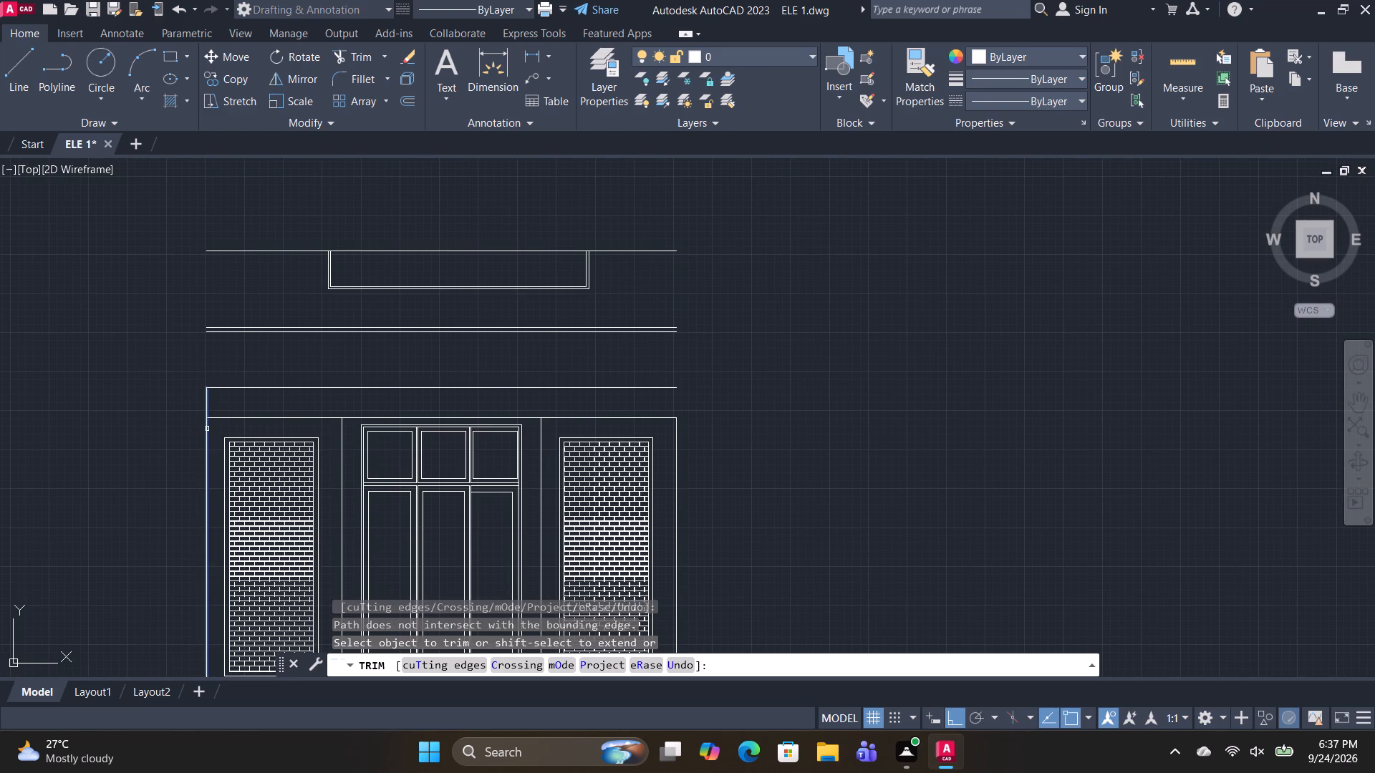
shift+click(208, 429)
shift+click(208, 407)
shift+click(208, 368)
shift+click(206, 360)
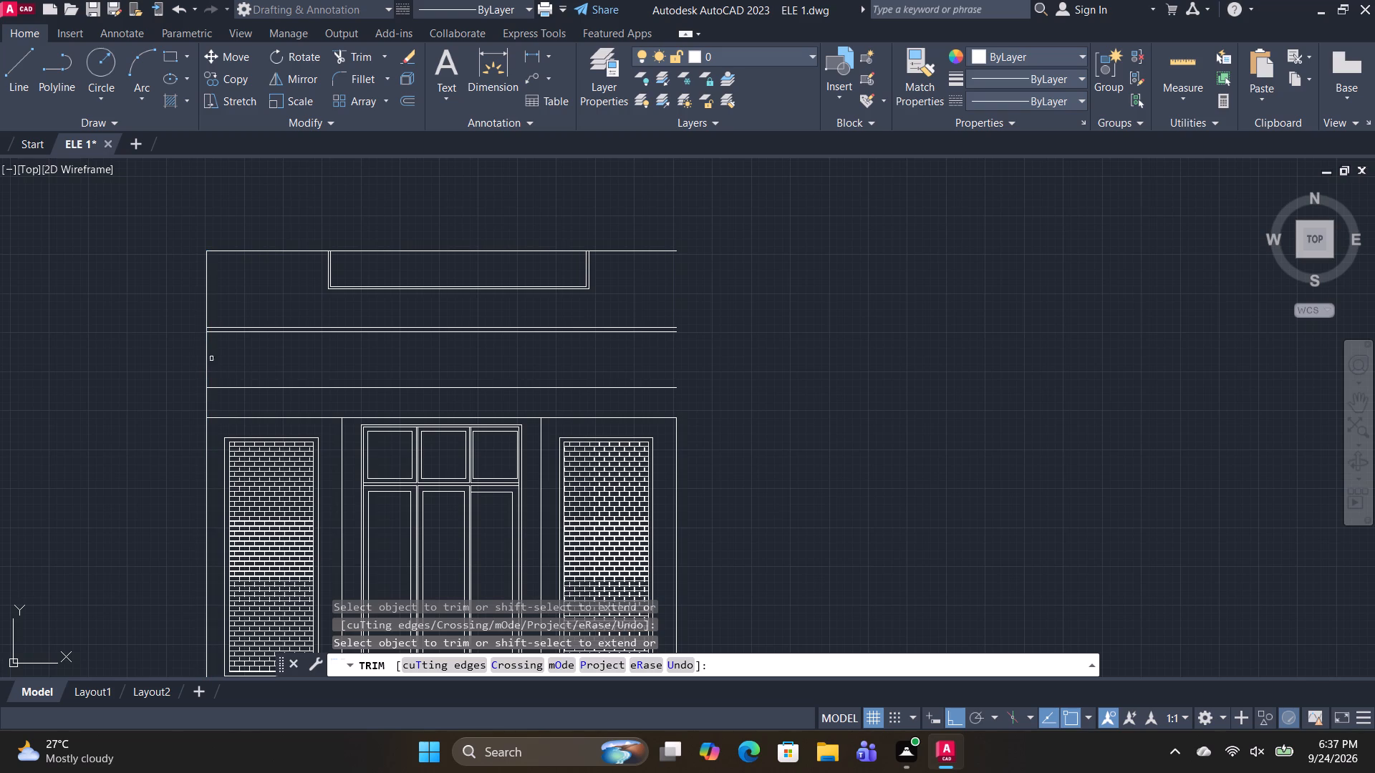
shift+drag(695, 452, 671, 432)
shift+drag(681, 444, 665, 427)
shift+drag(687, 437, 669, 434)
shift+drag(688, 442, 670, 439)
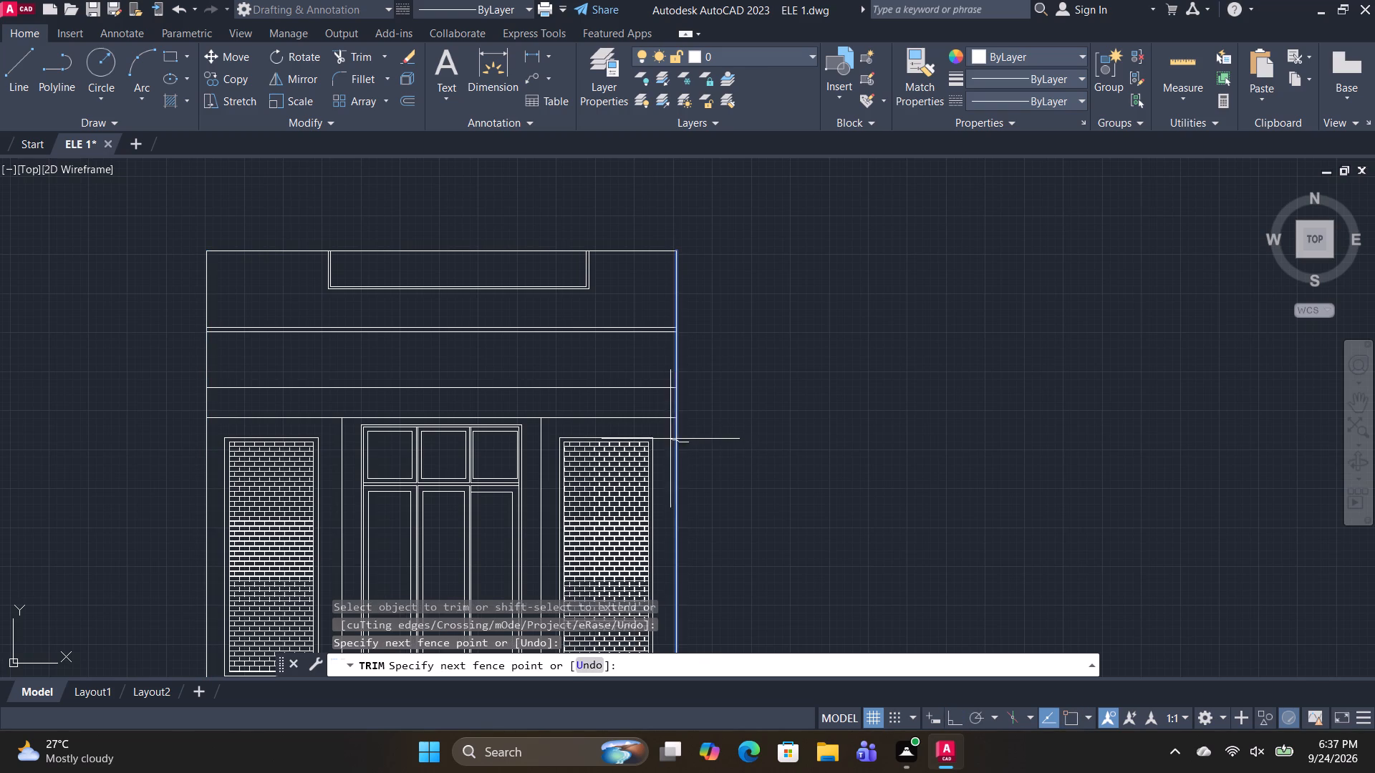
shift+drag(670, 439, 666, 424)
scroll(726, 409, down, 1)
middle_drag(746, 450, 734, 381)
scroll(502, 364, up, 2)
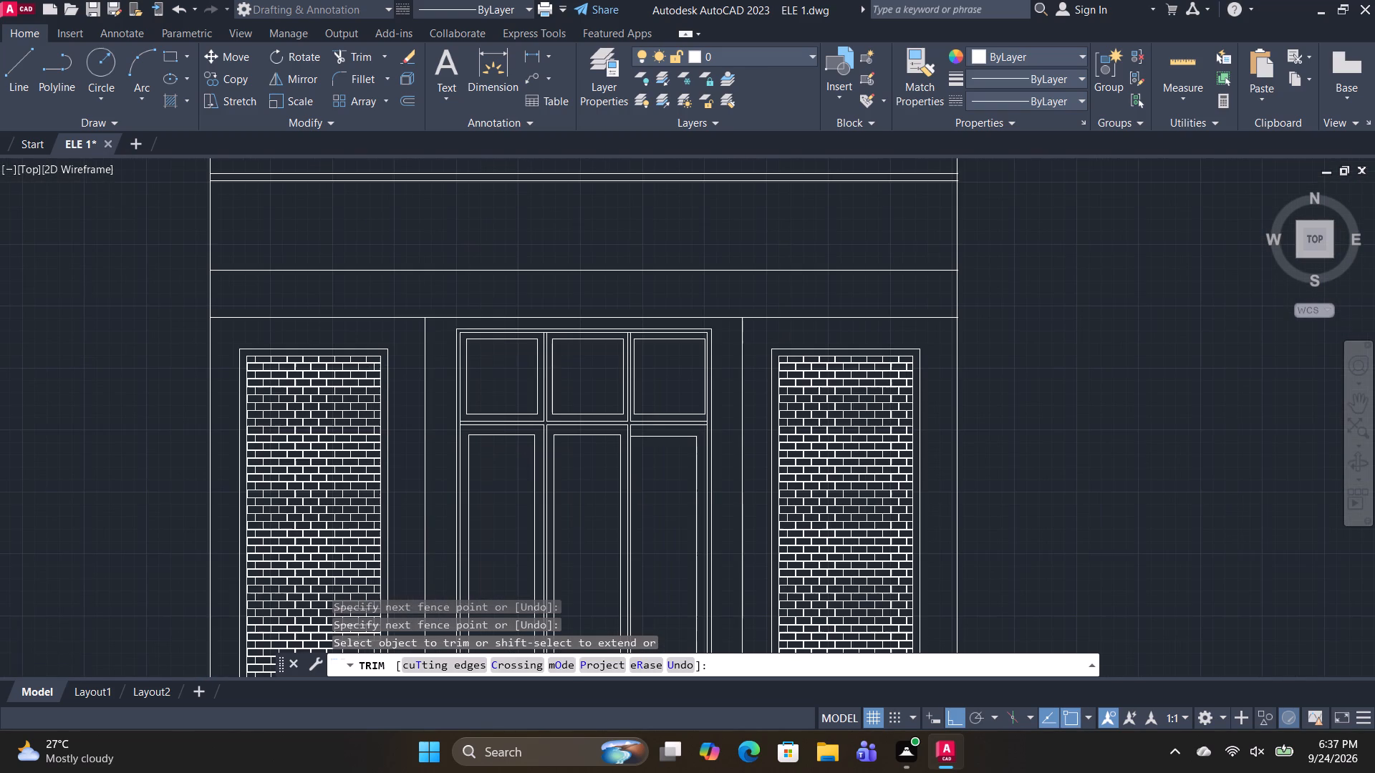
key(space)
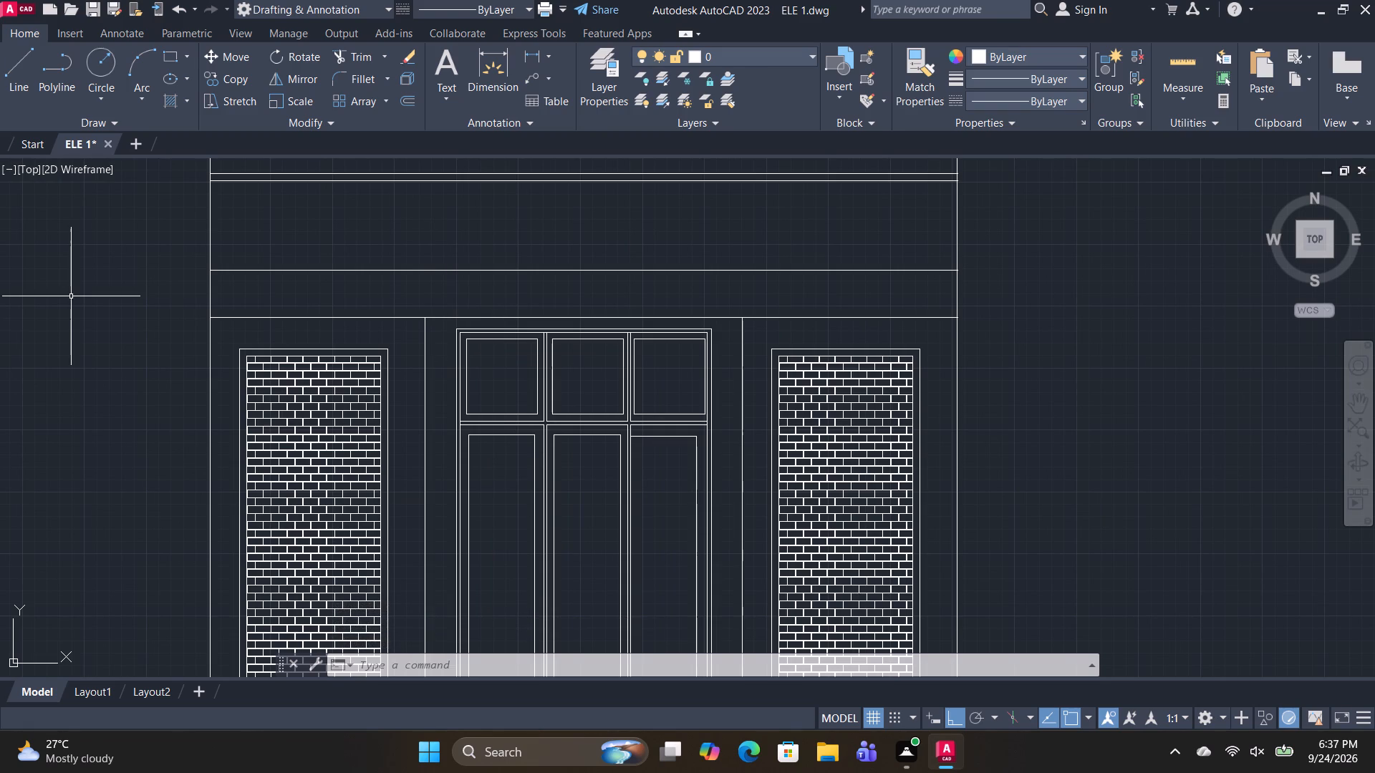
Extend the two vertical partition lines flanking the panelled window upward to the next horizontal line above them.
text(TR)
key(space)
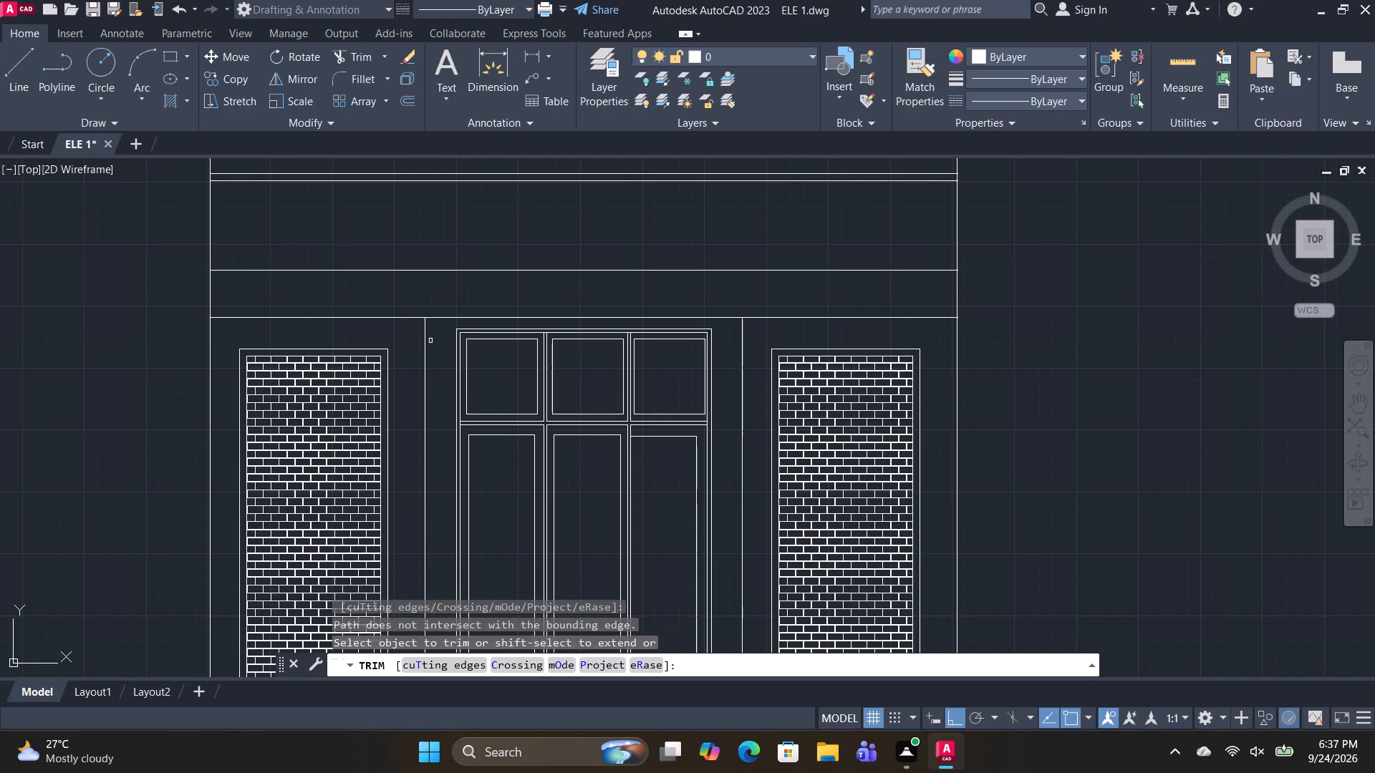
shift+click(425, 336)
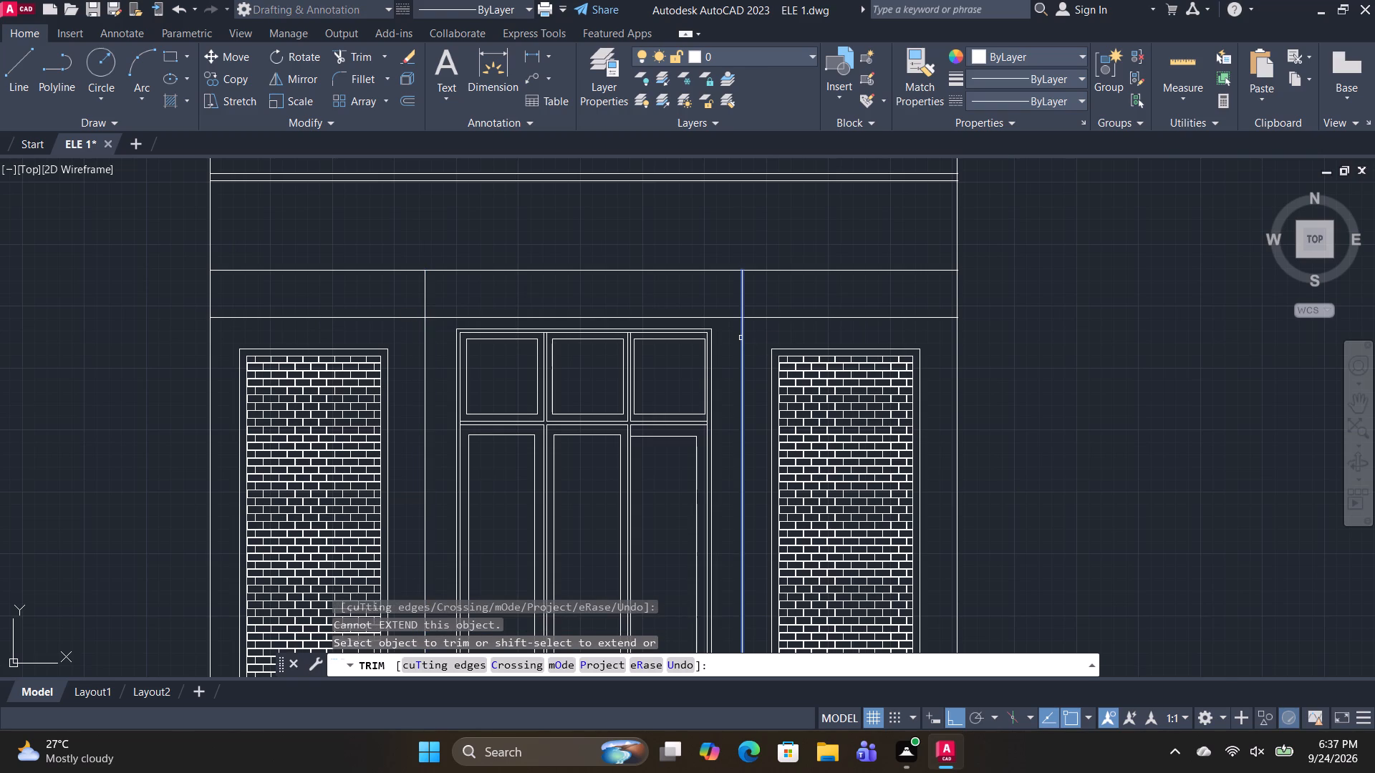
shift+click(740, 338)
scroll(954, 351, down, 2)
middle_drag(1022, 389, 957, 297)
key(space)
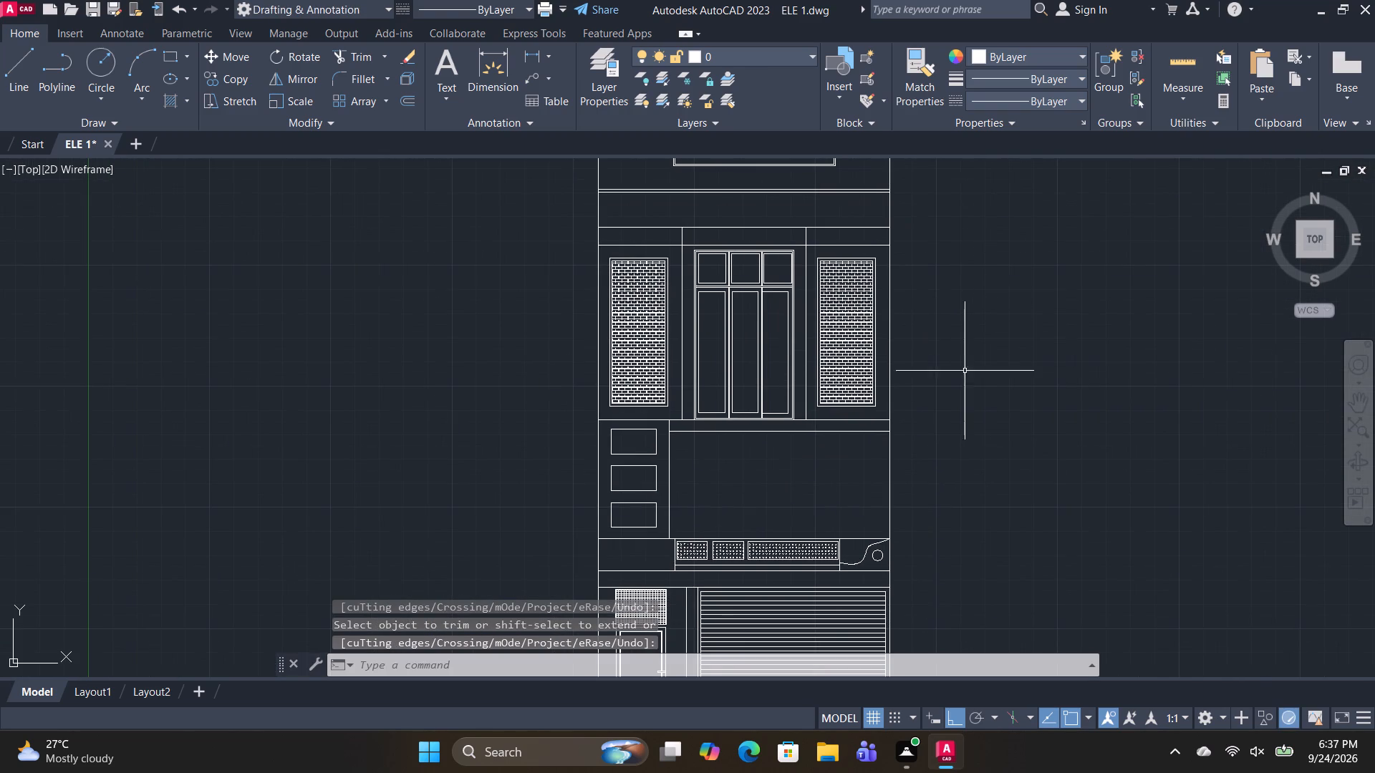
Offset the topmost of the three small stacked rectangles slightly inward with the Through option to form a thin border.
scroll(691, 451, up, 1)
text(O)
key(space)
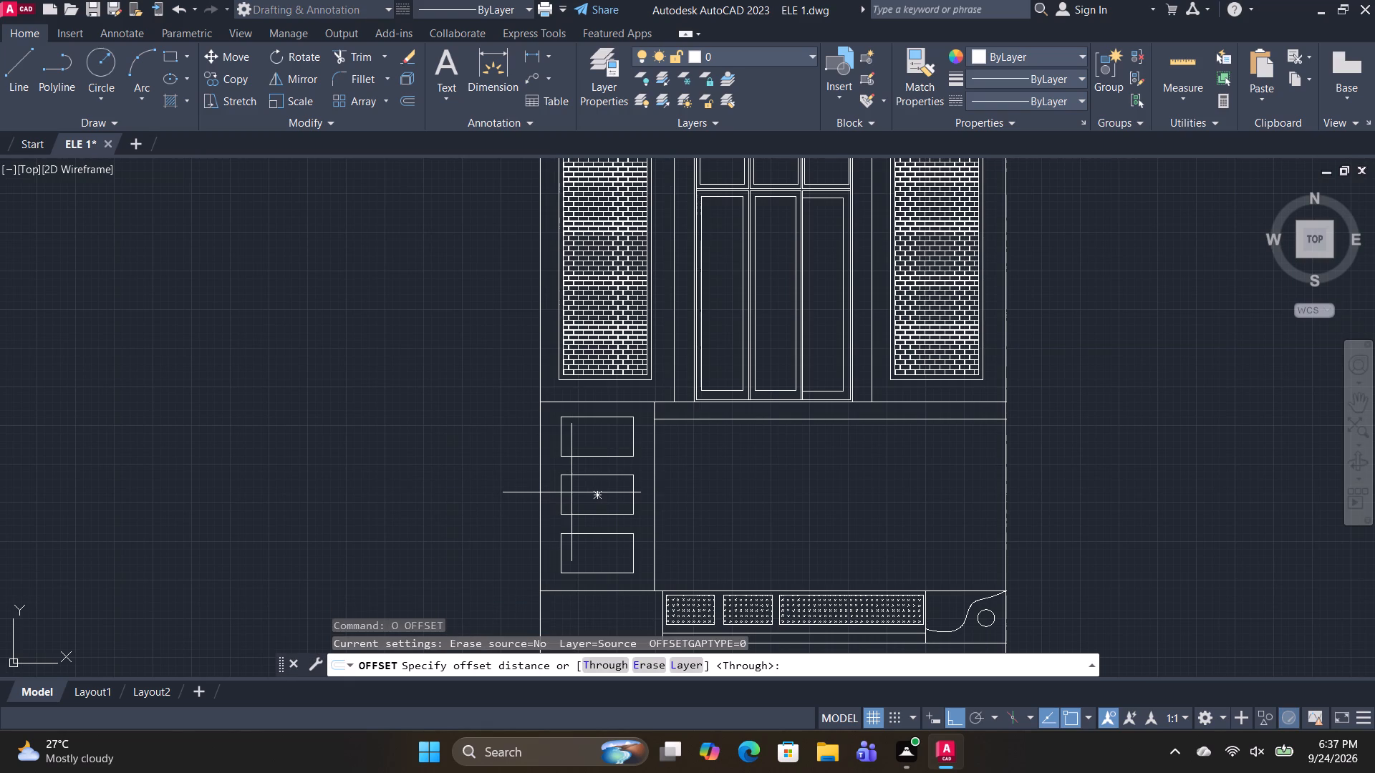
key(t)
key(space)
click(597, 417)
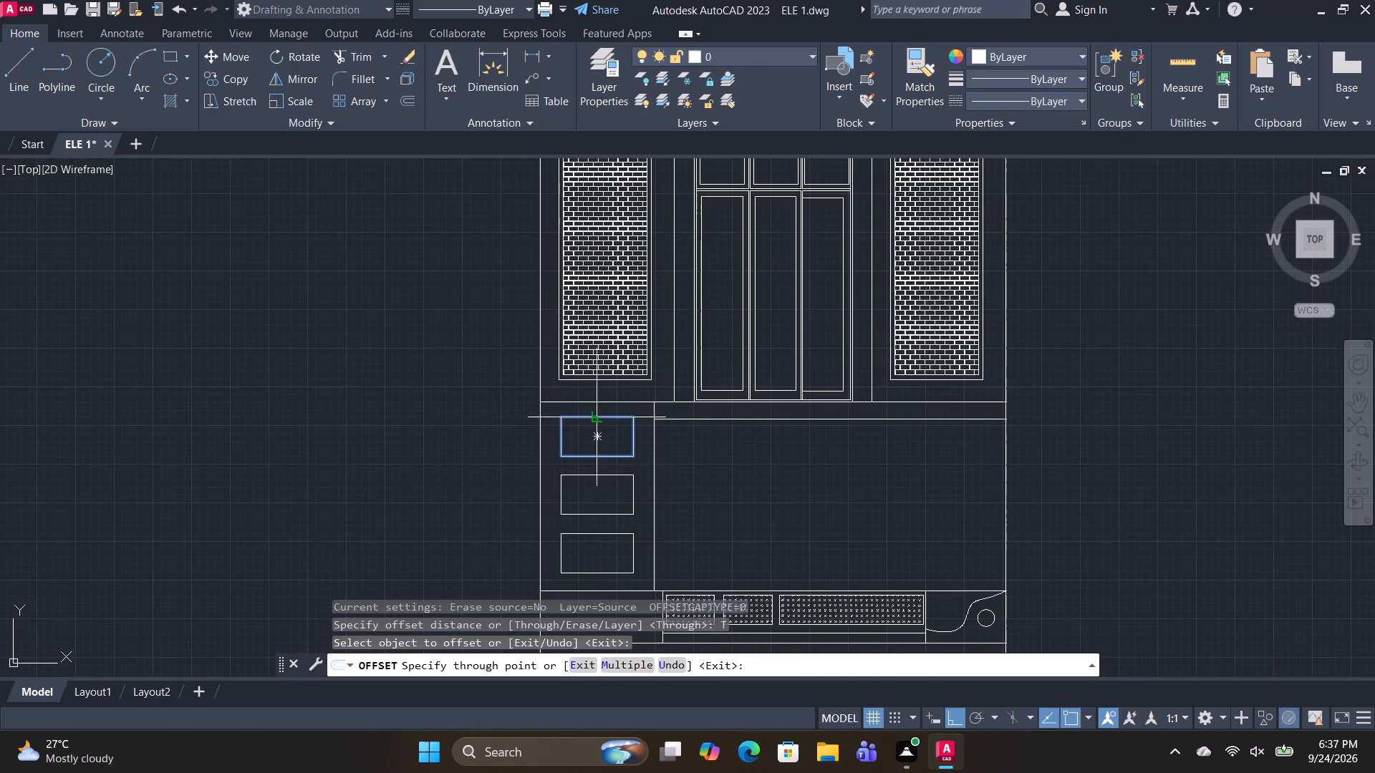
scroll(596, 419, up, 3)
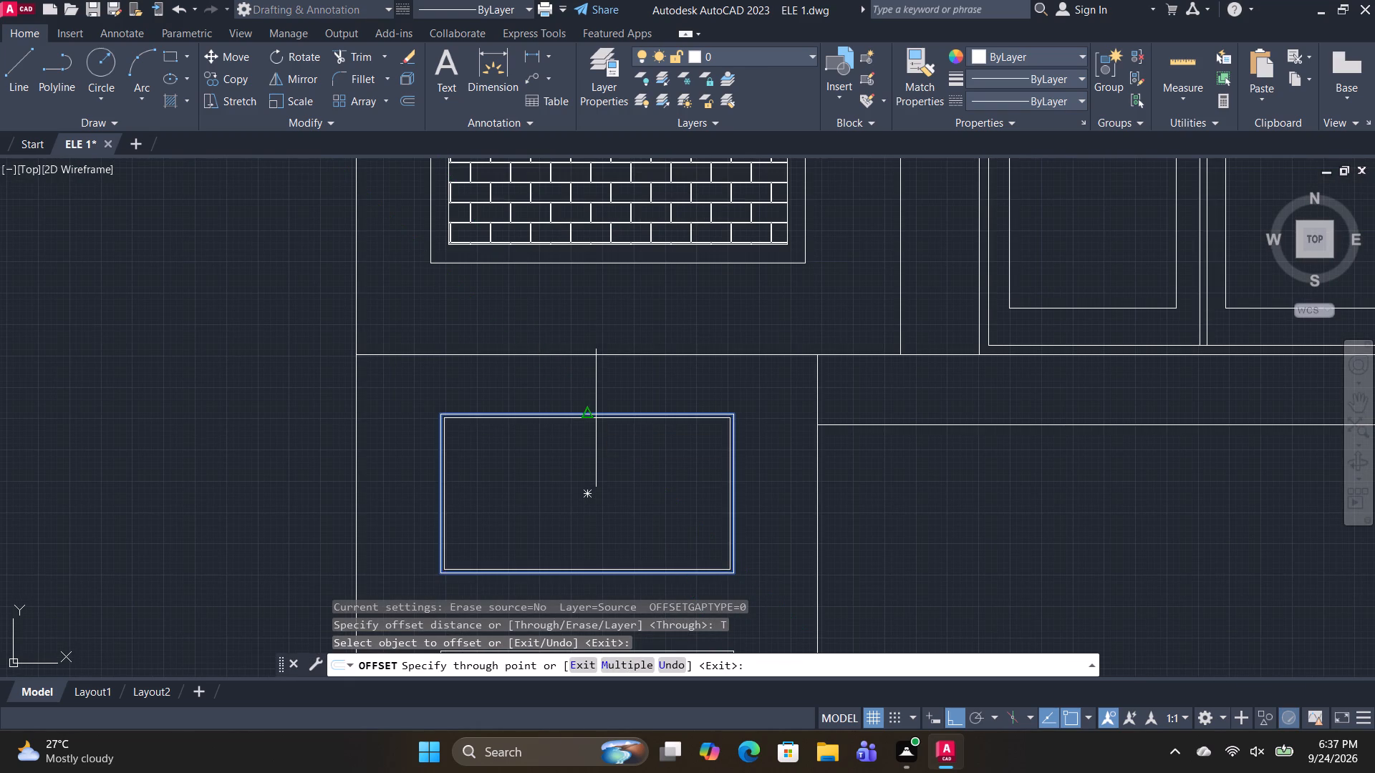
click(596, 417)
click(594, 414)
scroll(594, 415, up, 3)
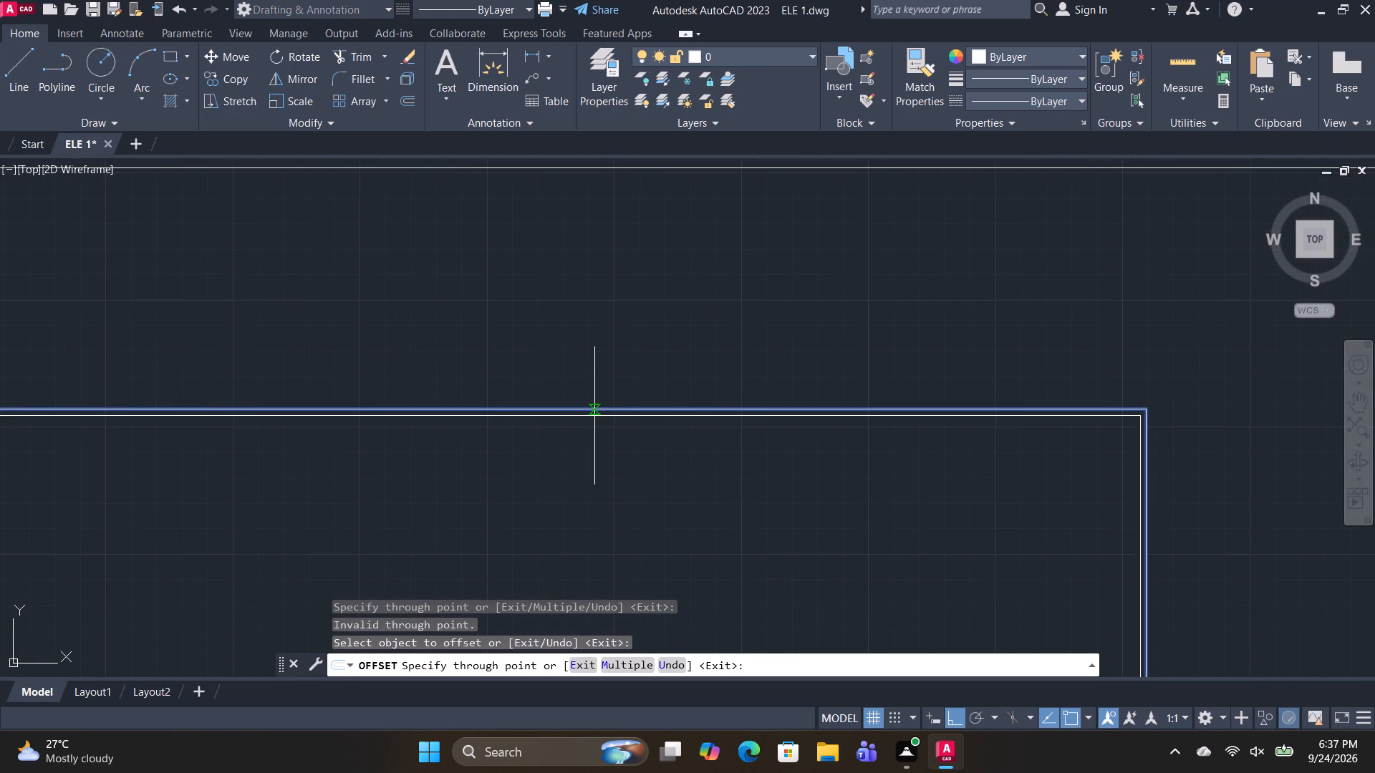
click(596, 419)
scroll(653, 482, down, 3)
middle_drag(653, 482, 627, 316)
Offset the middle and lowest small stacked rectangles slightly inward to give each a thin border.
click(661, 531)
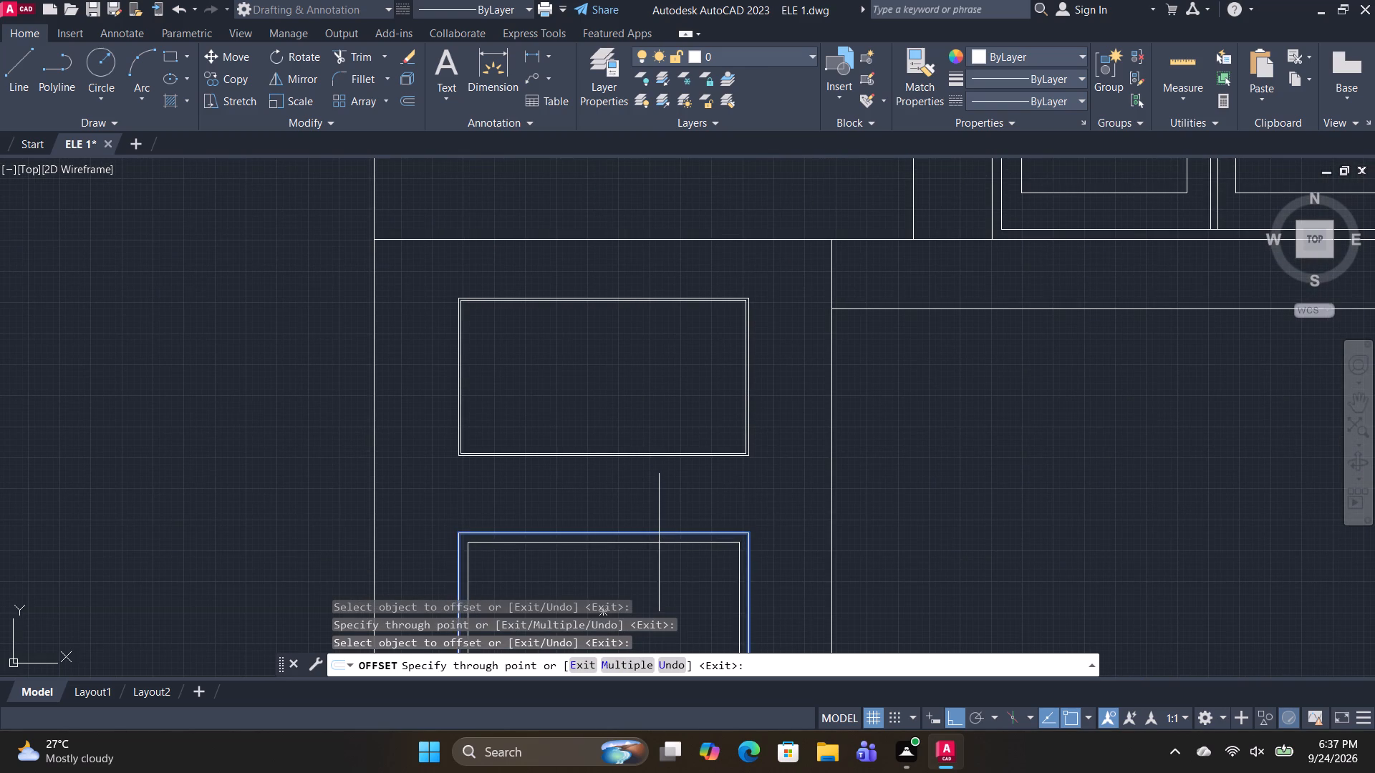
scroll(659, 542, up, 4)
click(659, 517)
scroll(659, 559, down, 4)
middle_drag(665, 558, 640, 444)
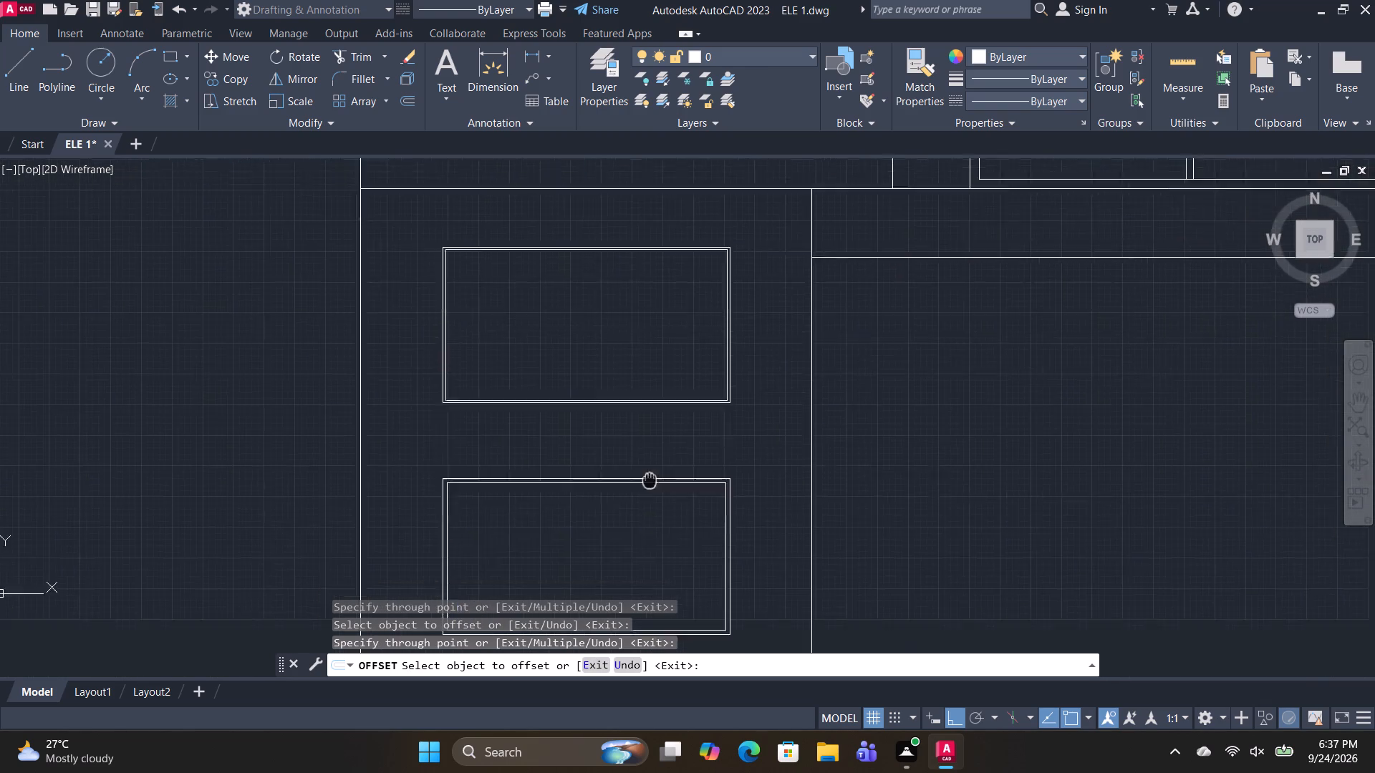
middle_drag(640, 444, 625, 319)
scroll(625, 319, up, 1)
scroll(632, 502, down, 3)
middle_drag(643, 544, 609, 401)
scroll(604, 409, up, 2)
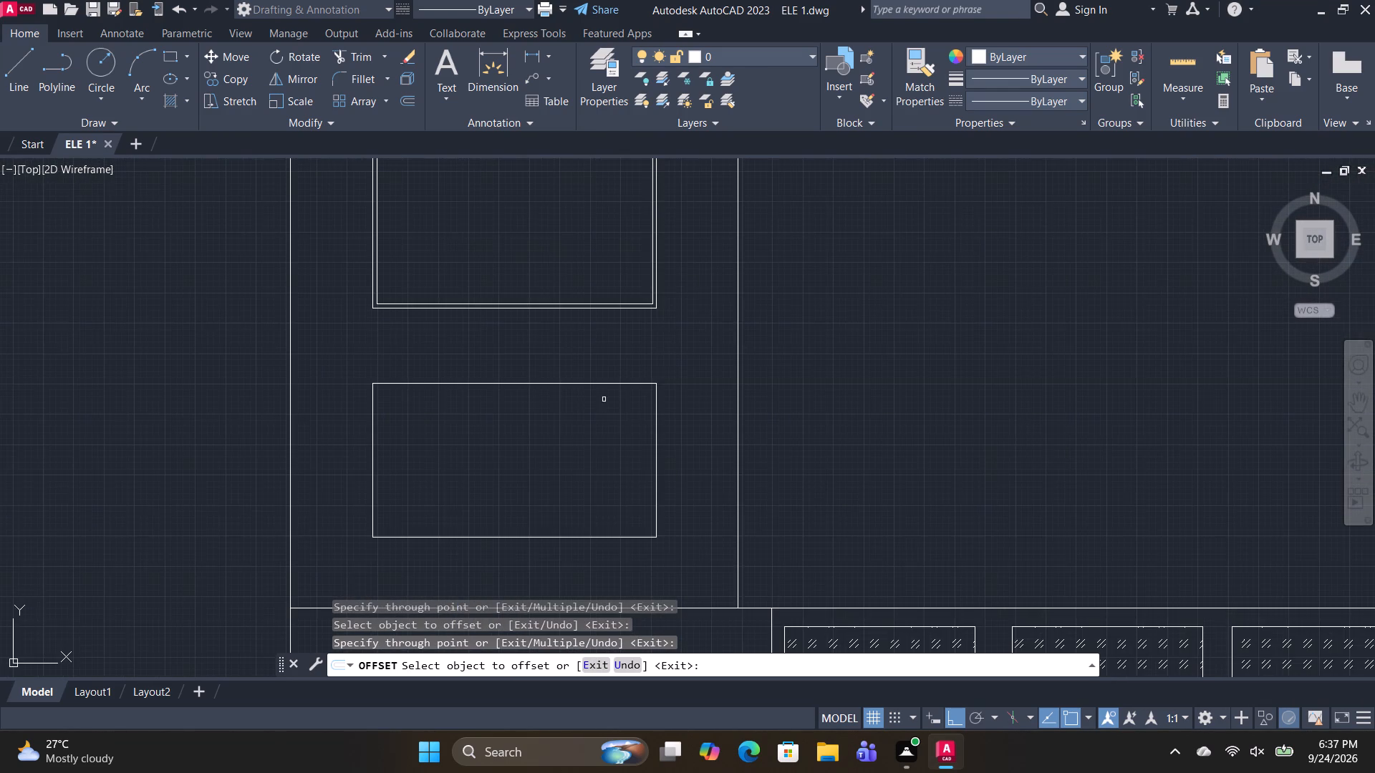
click(604, 384)
scroll(605, 386, up, 3)
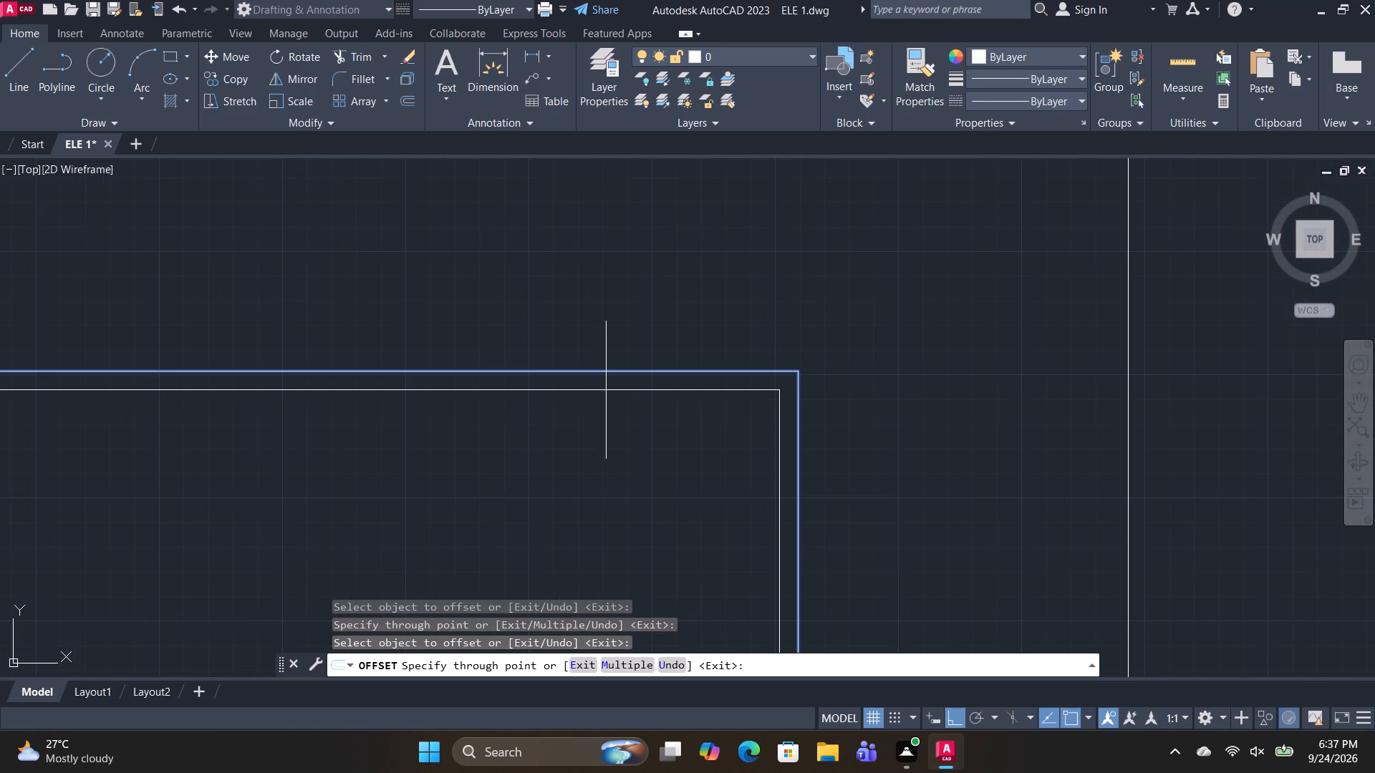
click(606, 391)
scroll(622, 412, down, 8)
End the Offset command and save the ELE 1 drawing.
key(ctrl+s)
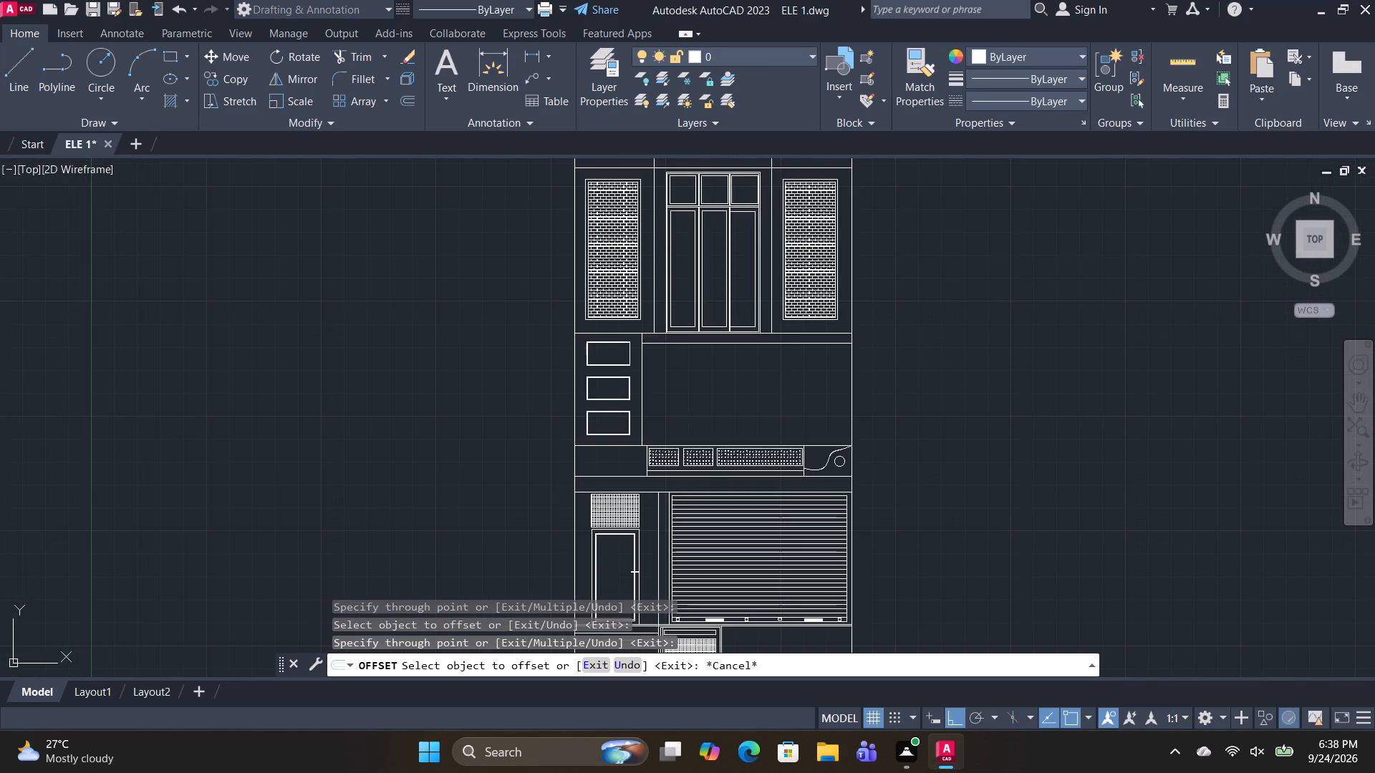
key(Escape)
key(Escape)
scroll(628, 417, down, 1)
middle_drag(816, 532, 684, 482)
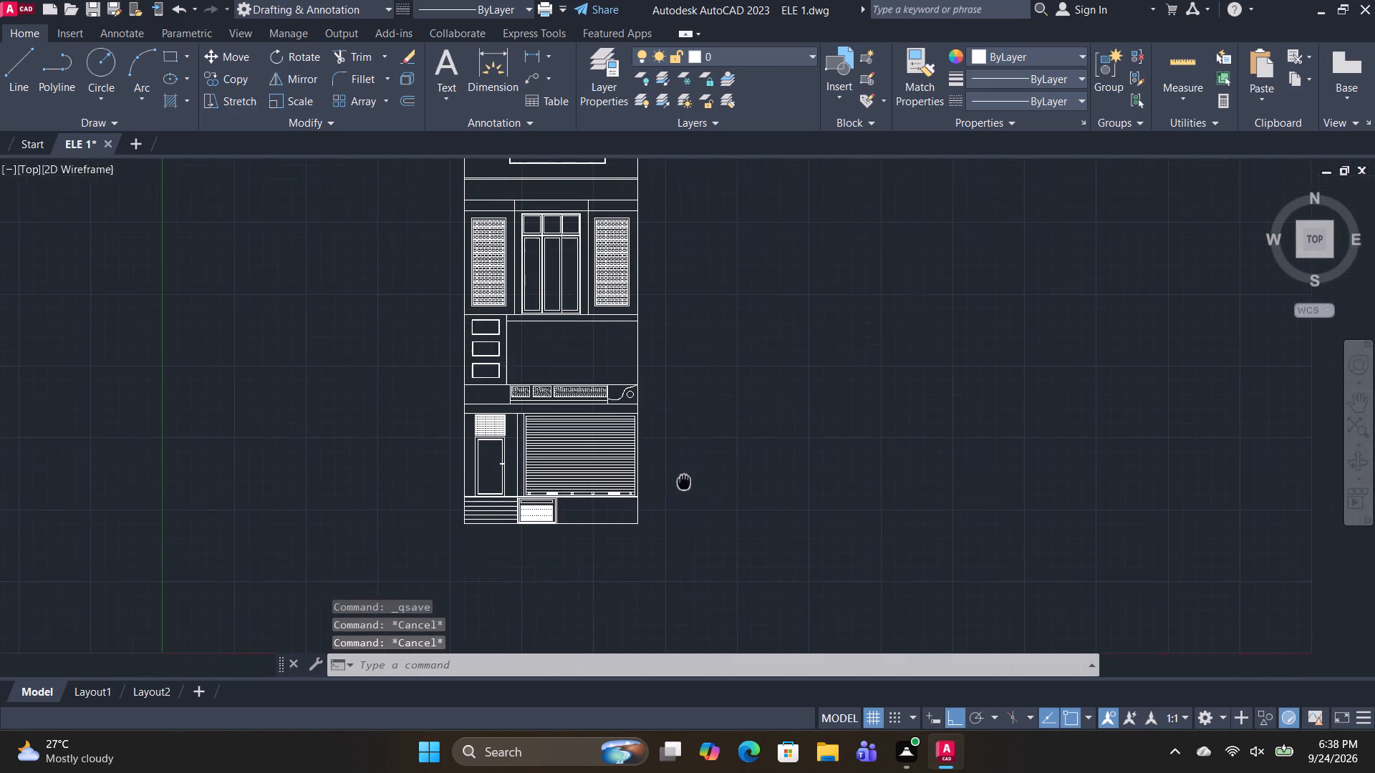
middle_drag(684, 482, 682, 479)
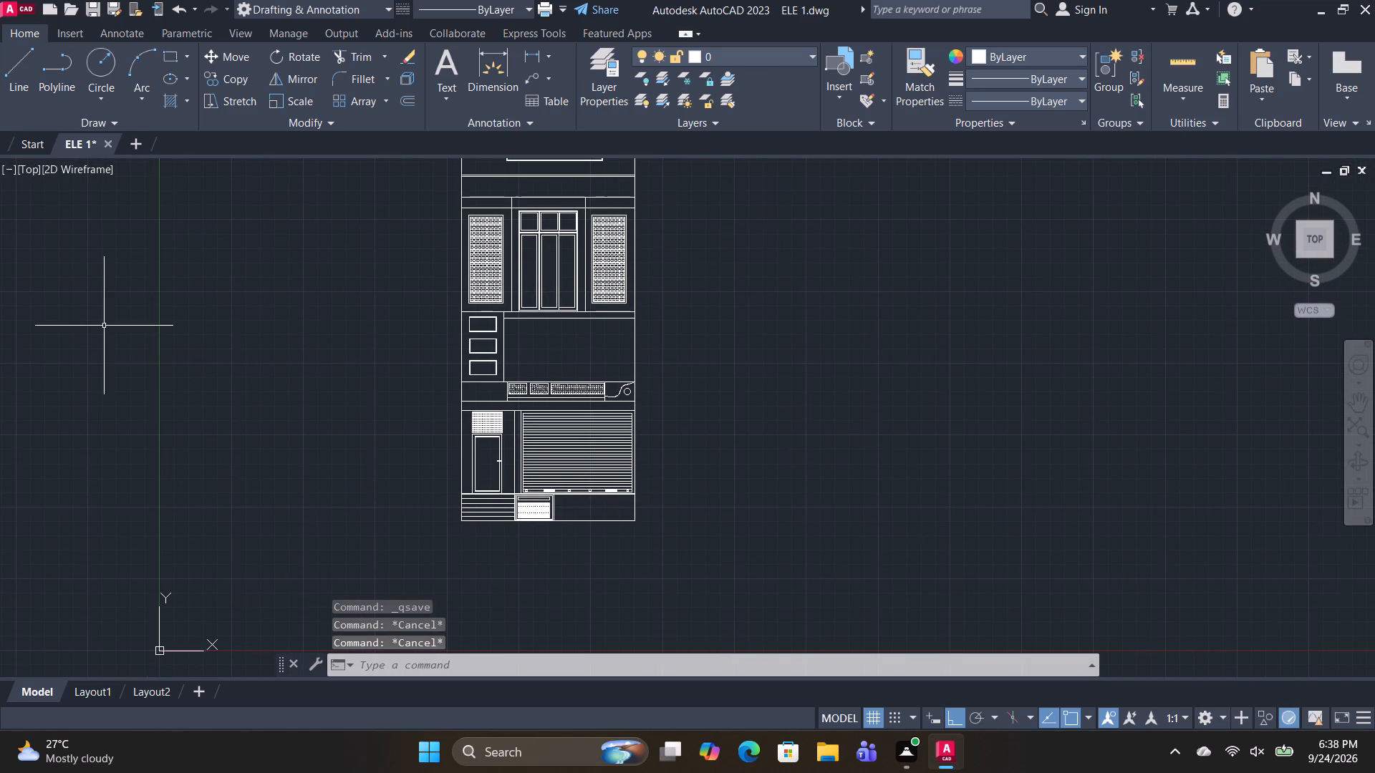
key(ctrl+s)
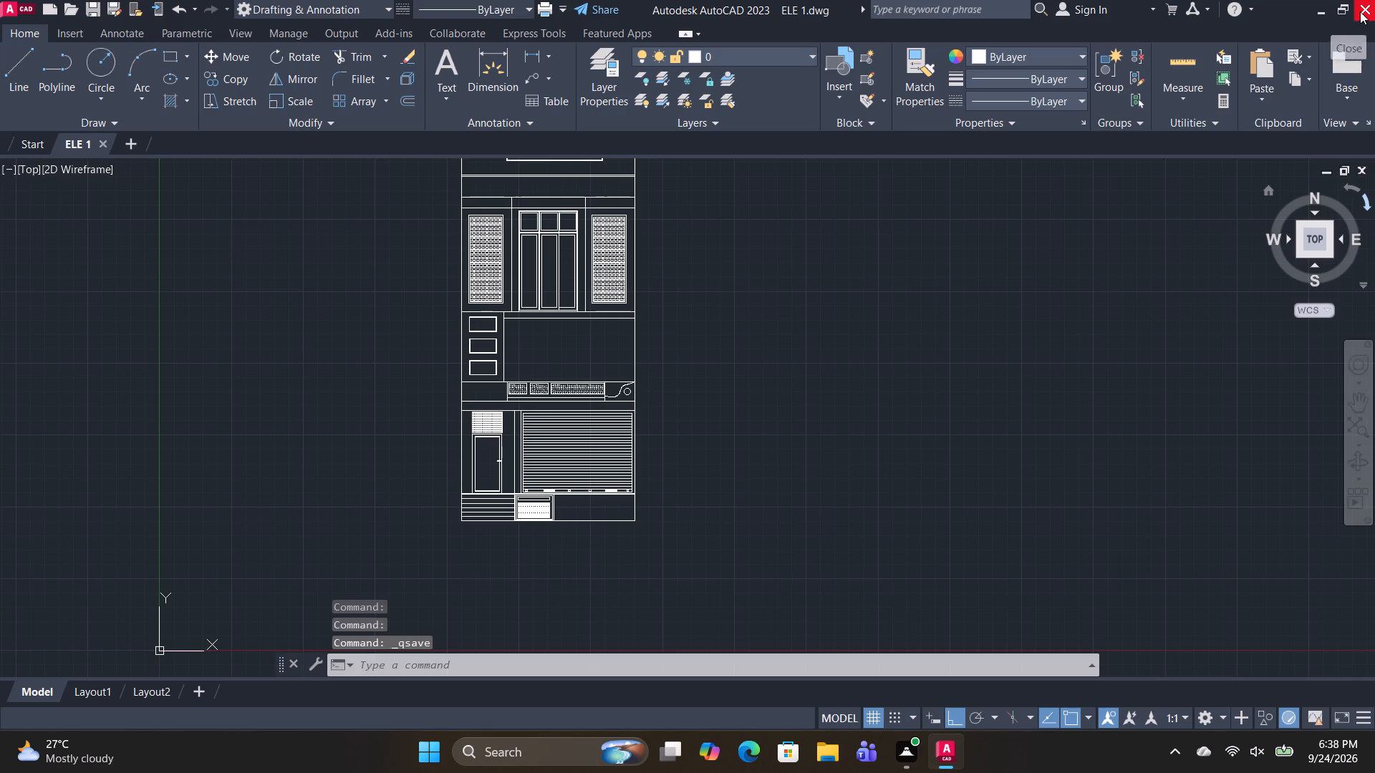
Close the drawing program.
click(1360, 11)
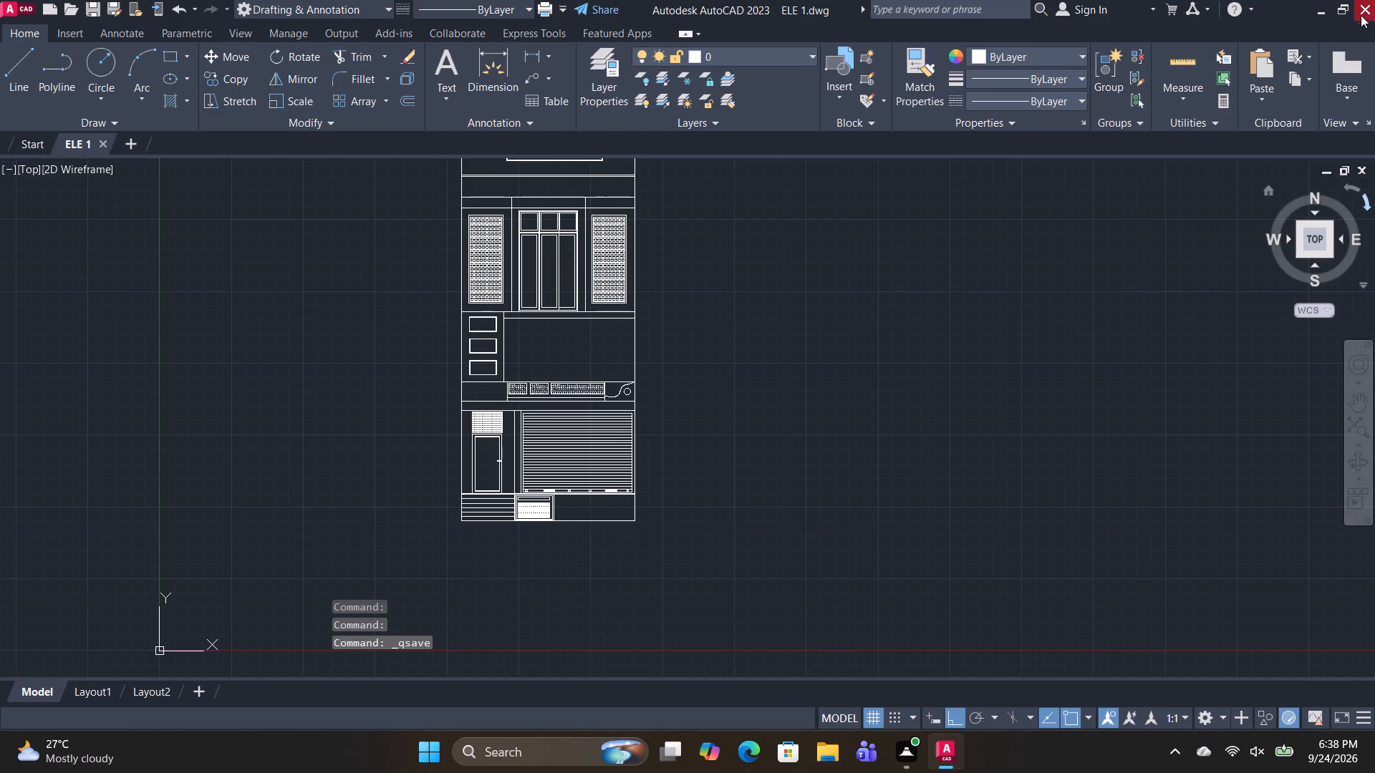